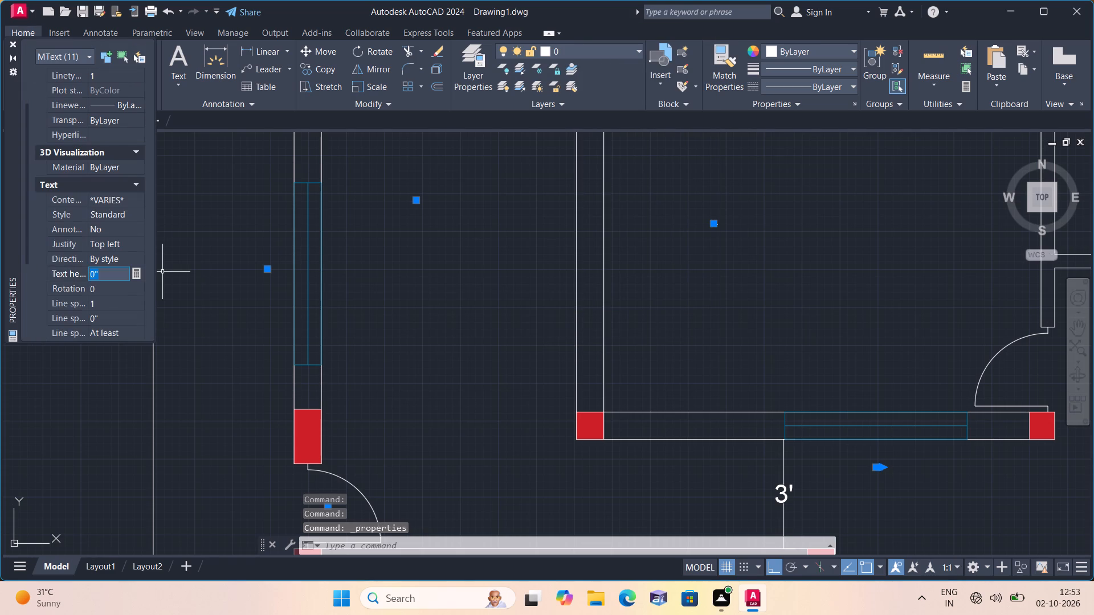
Set the text height of the selected room, door and window labels to 6".
key(backslash)
key(BackSpace)
text(6")
click(229, 316)
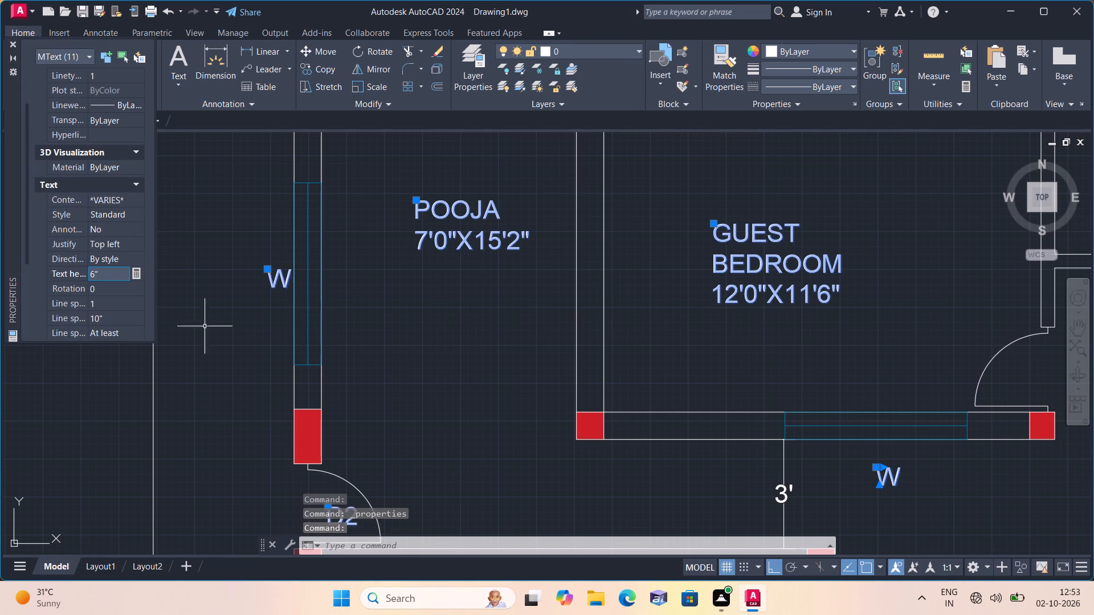
click(10, 46)
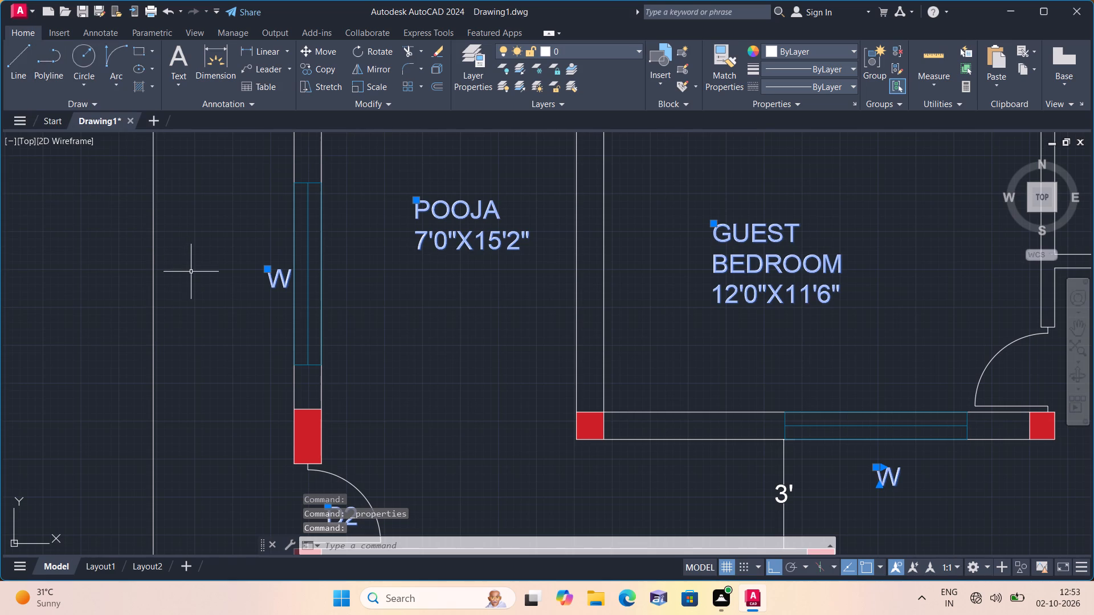
key(Escape)
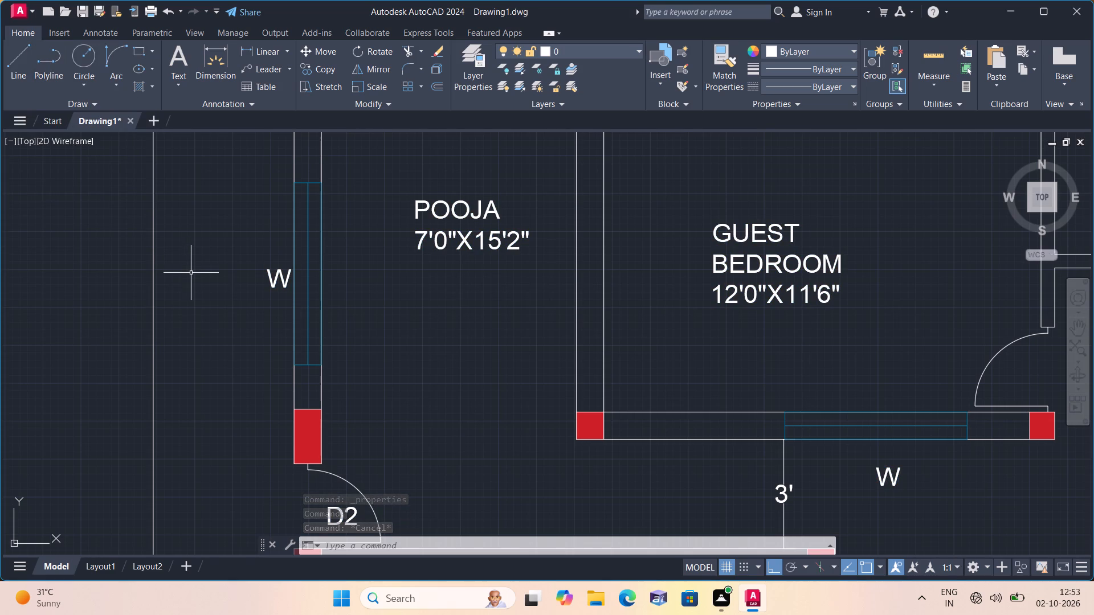
Examine the resized labels around the POOJA and GUEST BEDROOM areas for size and placement.
scroll(399, 198, up, 2)
scroll(436, 237, down, 4)
middle_click(443, 230)
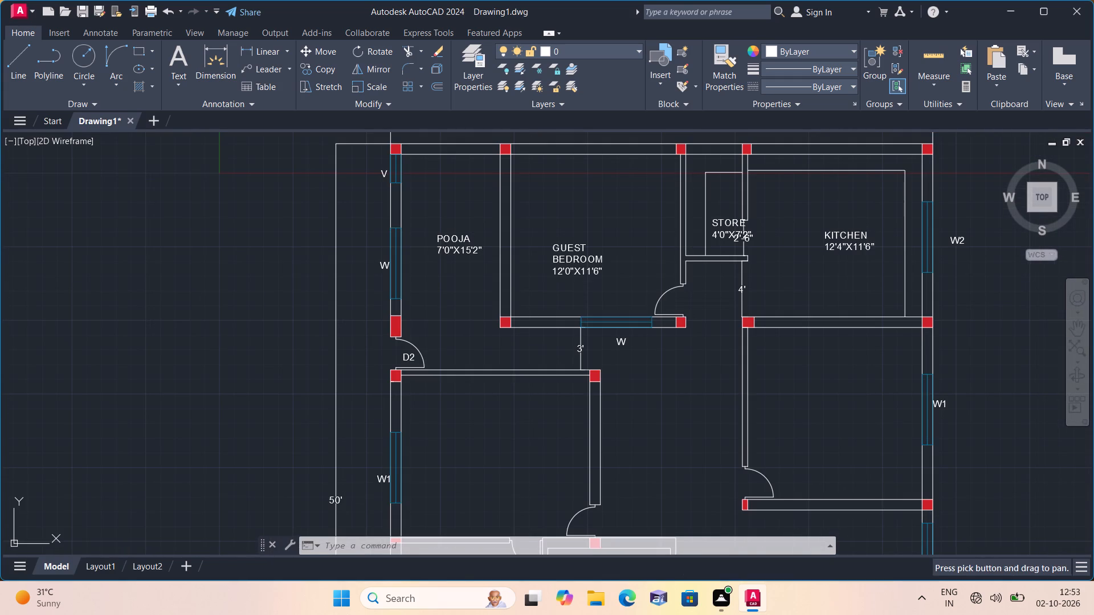
scroll(432, 276, up, 1)
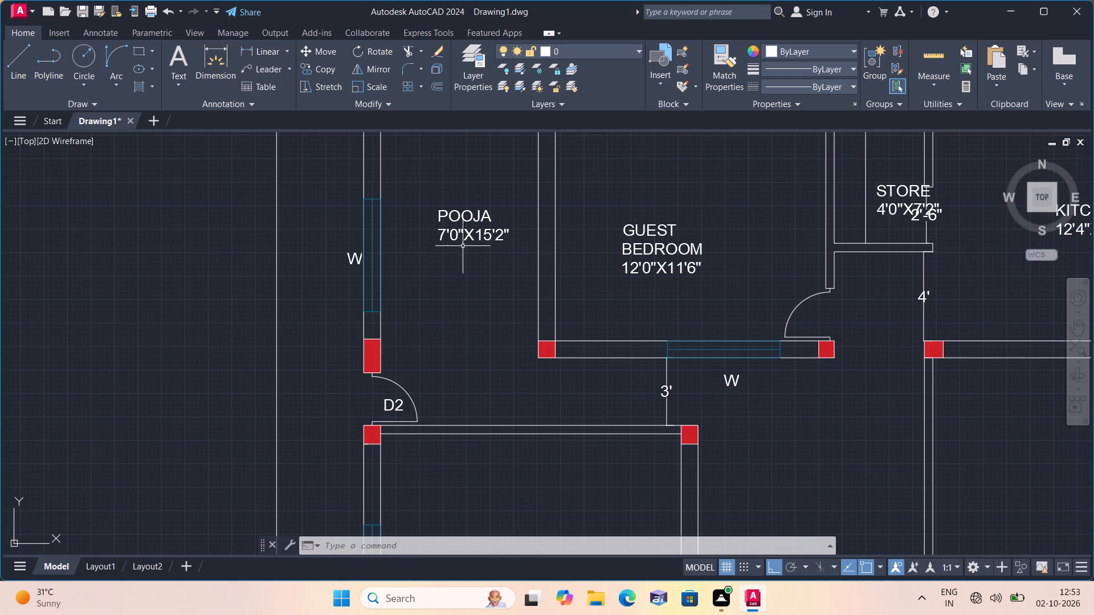
scroll(464, 243, up, 1)
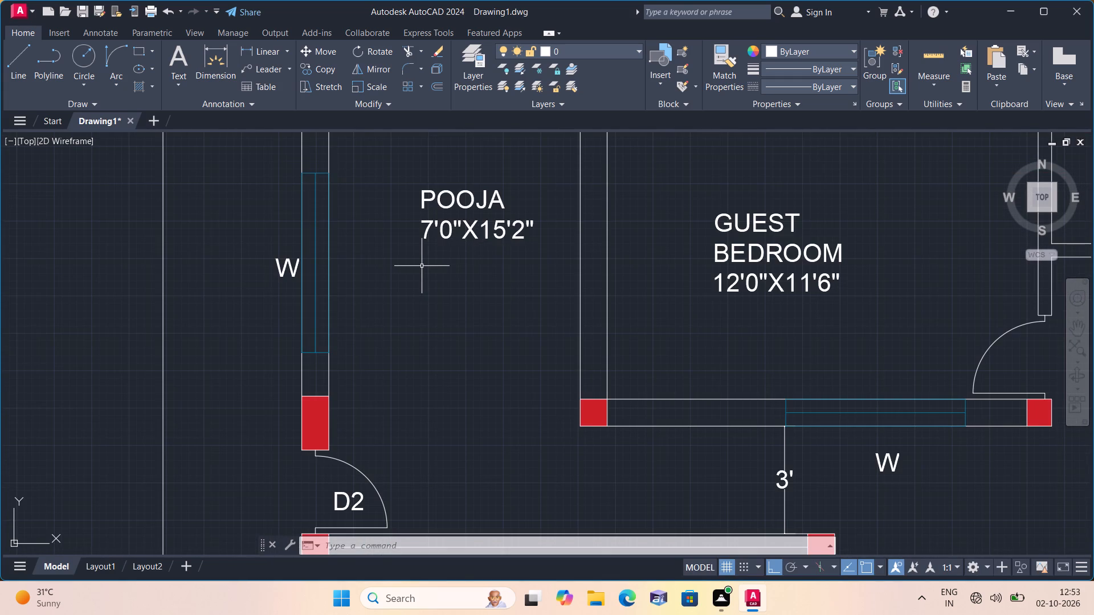
scroll(421, 266, down, 2)
scroll(435, 265, up, 3)
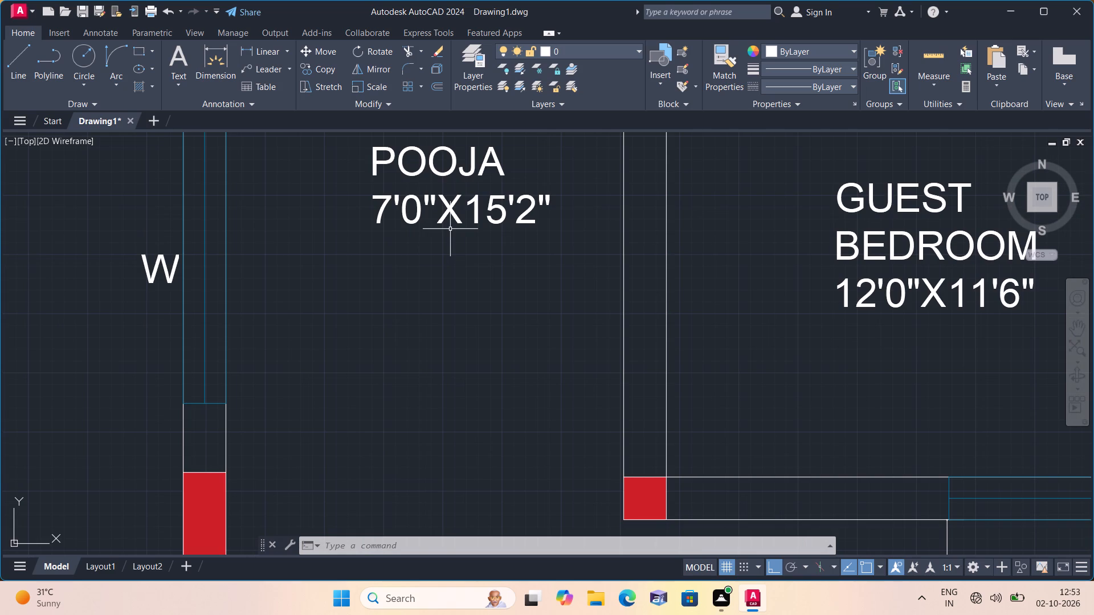
scroll(488, 242, down, 2)
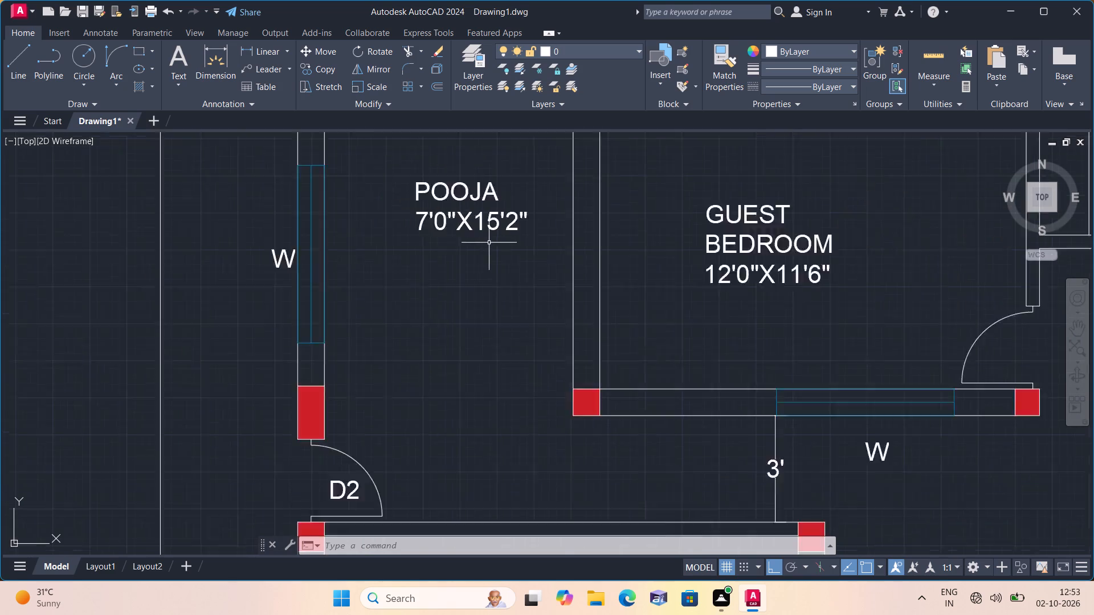
scroll(489, 243, down, 1)
Move the GUEST BEDROOM label straight down within its room, closer to the window in the lower wall.
scroll(550, 252, up, 1)
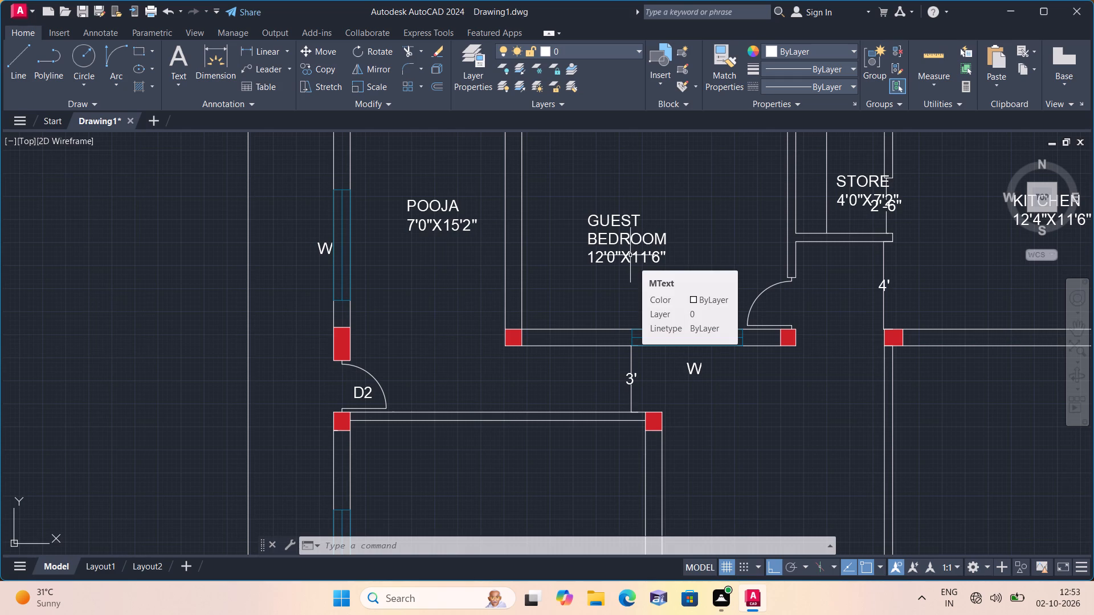
scroll(630, 255, up, 1)
scroll(627, 240, down, 1)
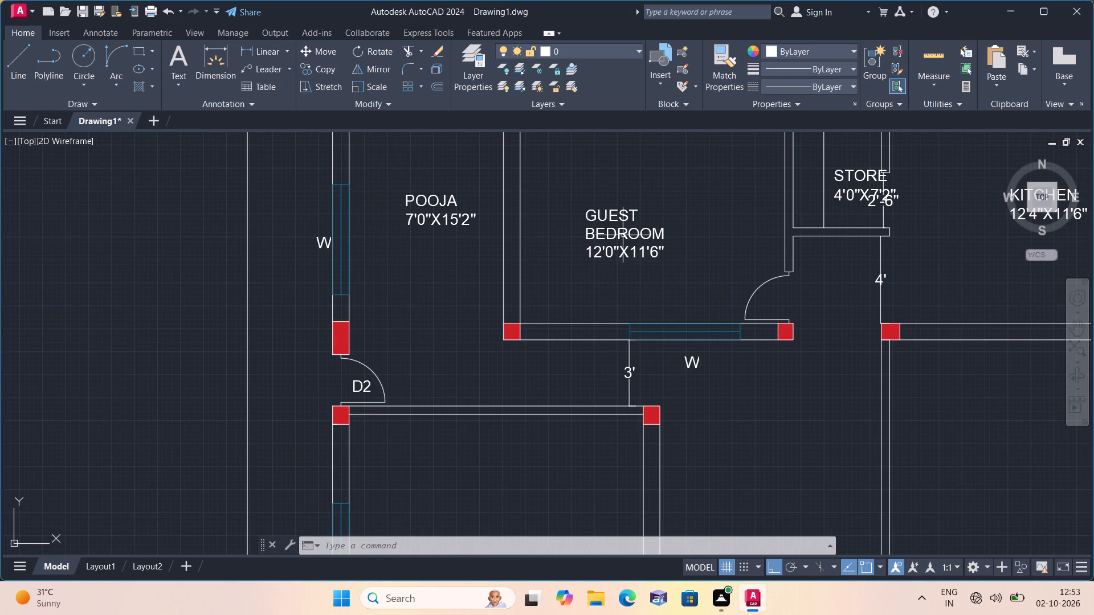
click(622, 235)
click(583, 209)
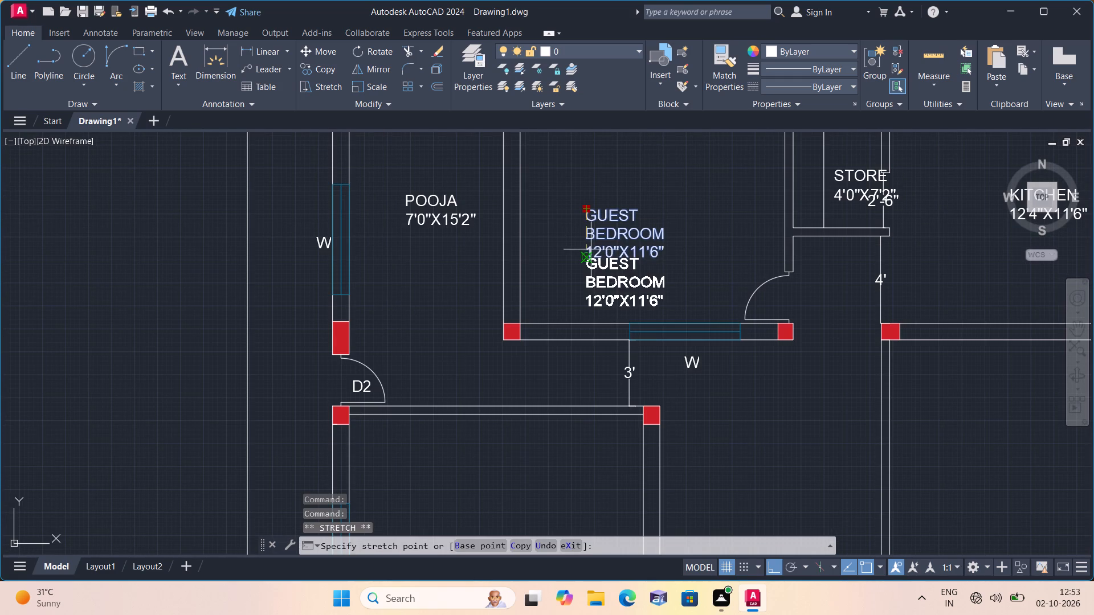
click(591, 252)
Turn Ortho off and move the STORE label up and slightly left, clear of the 2'-6" dimension.
scroll(655, 246, down, 2)
middle_drag(655, 246, 626, 242)
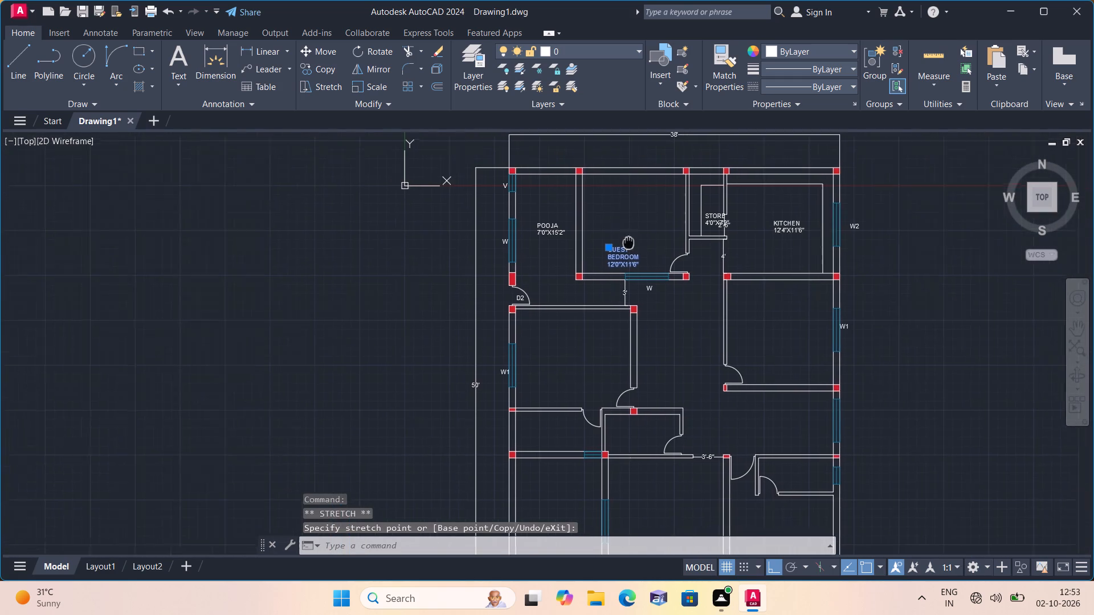
middle_drag(626, 242, 603, 235)
scroll(678, 222, up, 2)
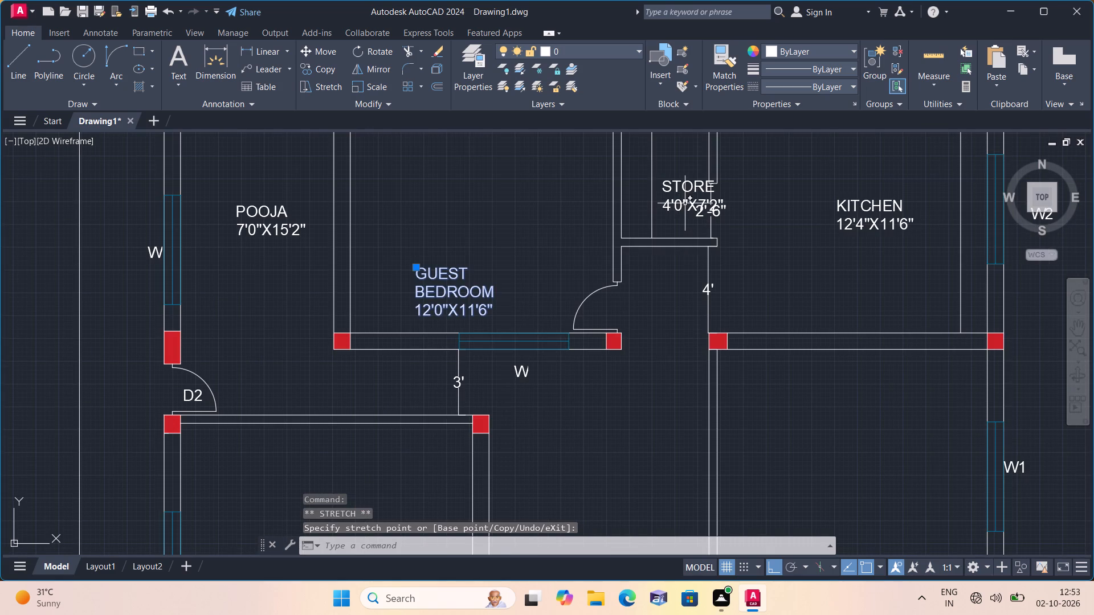
key(F8)
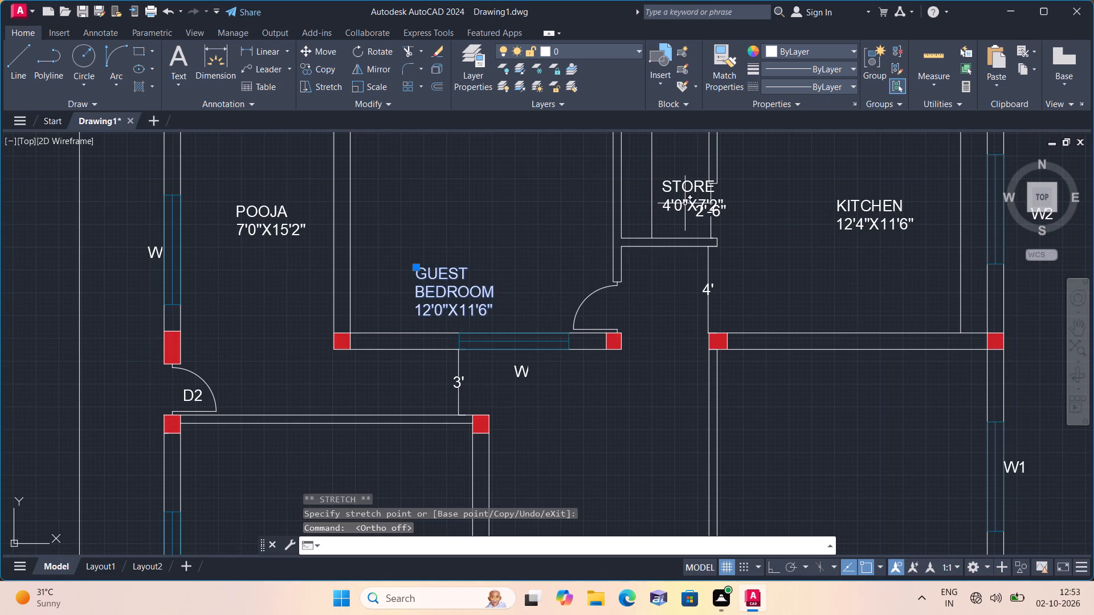
scroll(698, 196, up, 1)
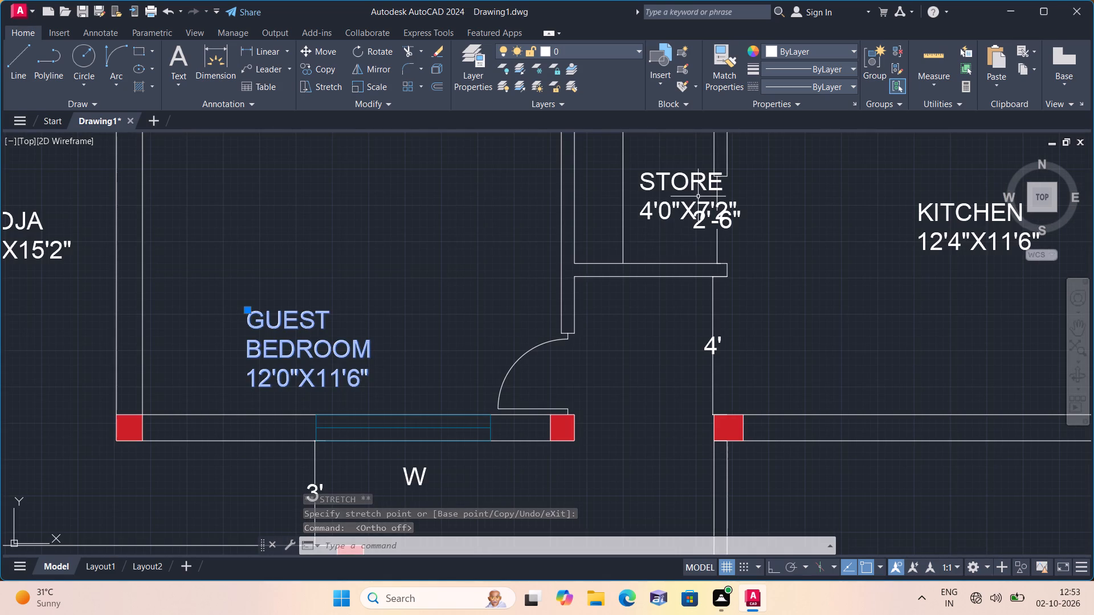
scroll(675, 222, up, 1)
scroll(671, 179, down, 1)
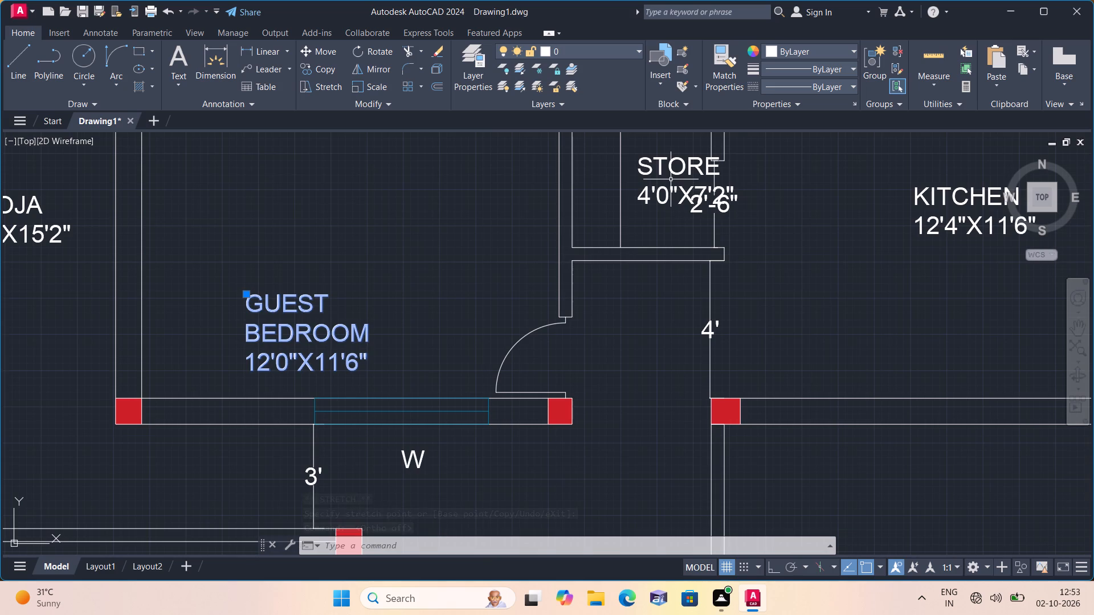
click(667, 171)
click(658, 167)
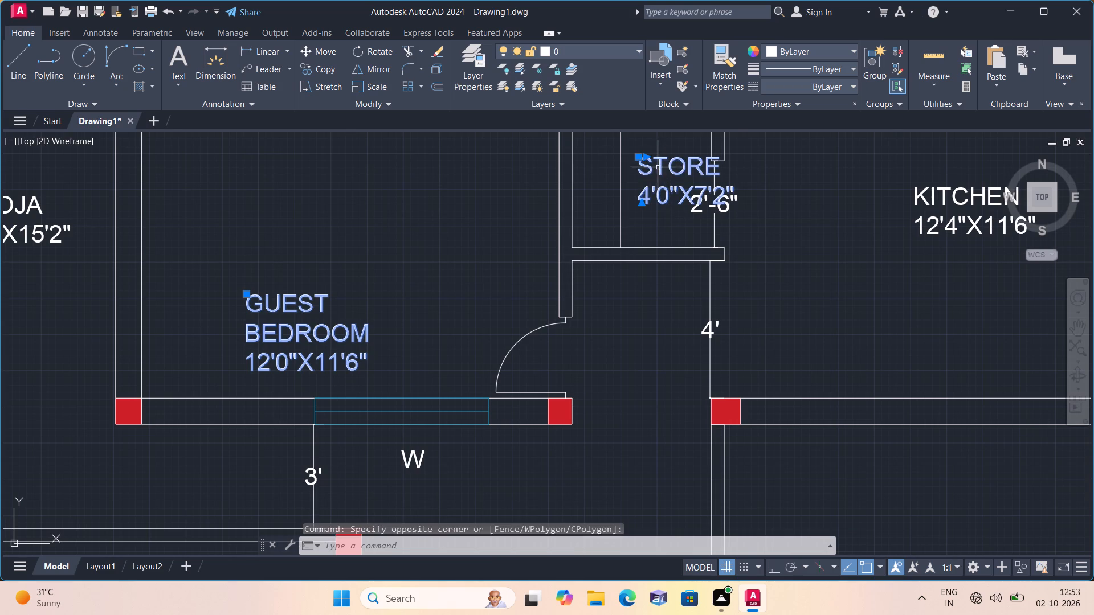
click(637, 157)
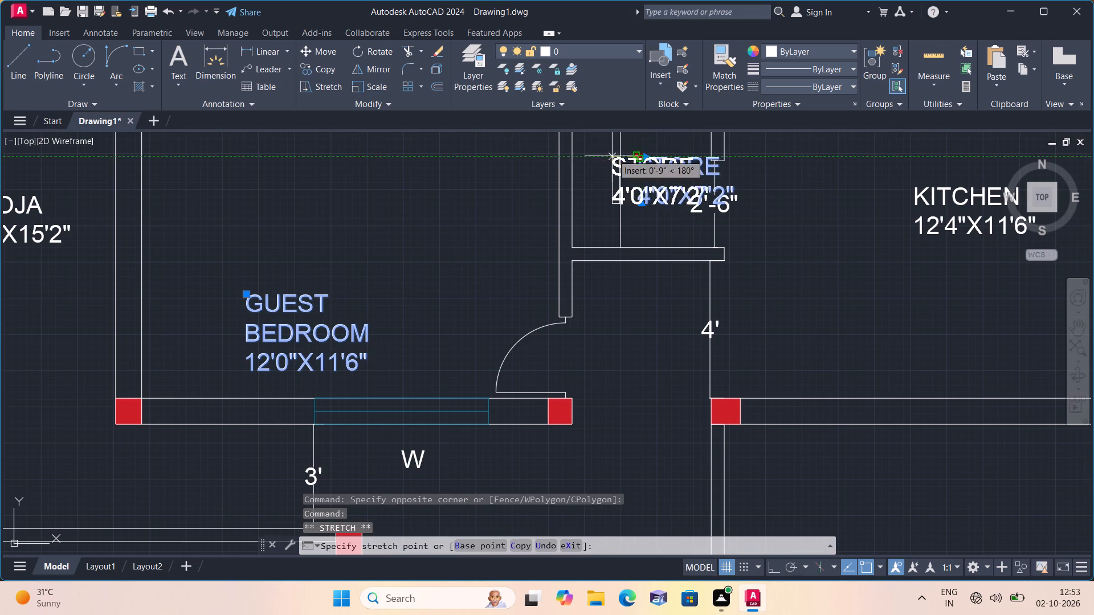
middle_drag(614, 162, 601, 277)
click(613, 204)
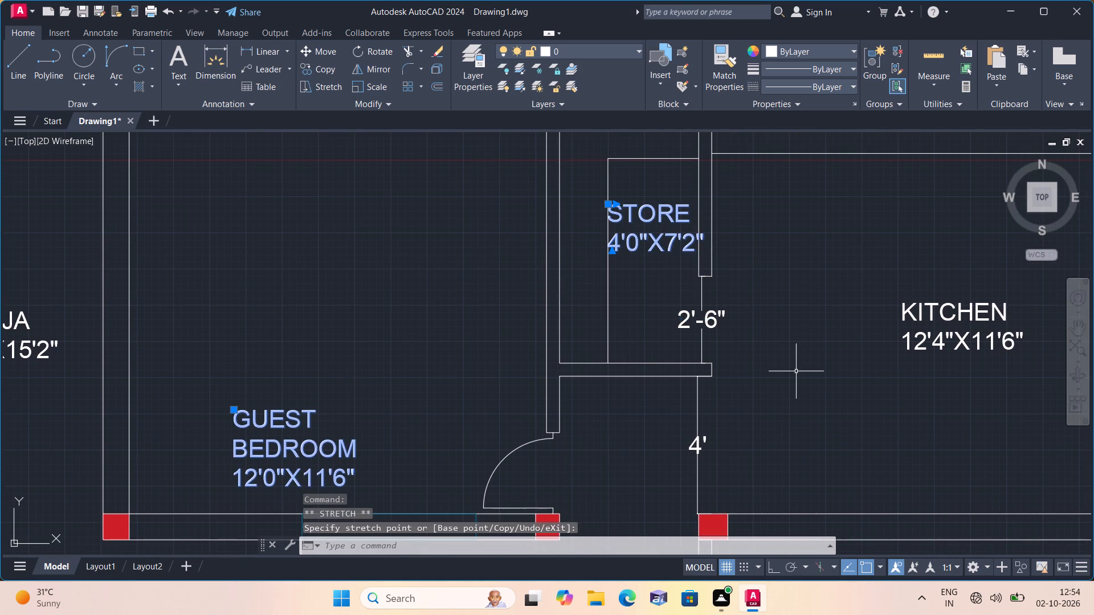
Examine label placement across the floor plan, including the unlabelled rooms and the window tags along the POOJA wall.
scroll(791, 365, down, 1)
middle_drag(791, 364, 769, 333)
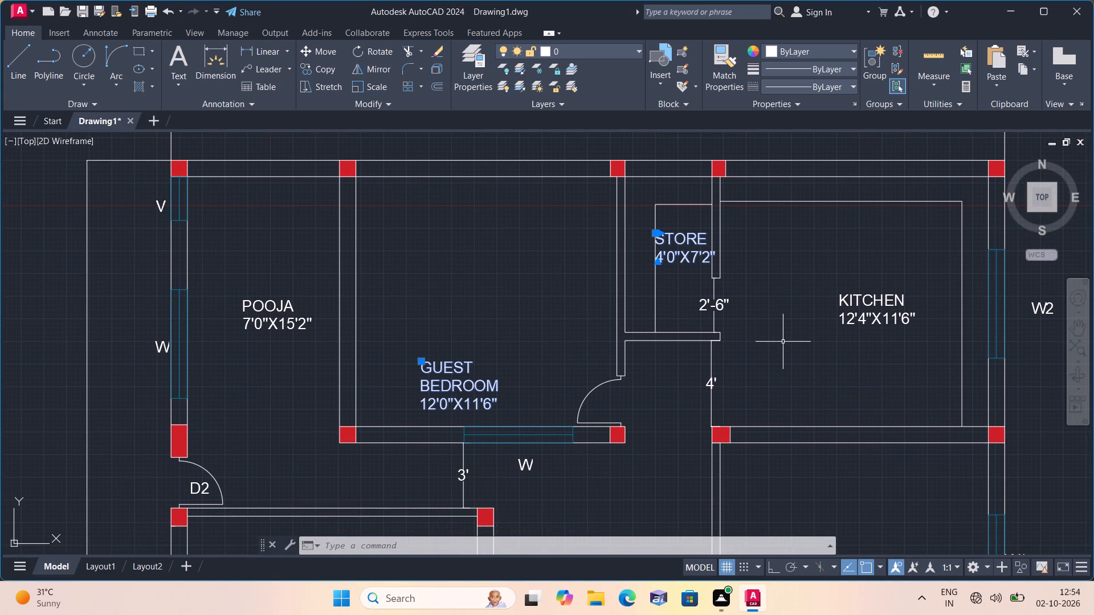
scroll(778, 330, down, 1)
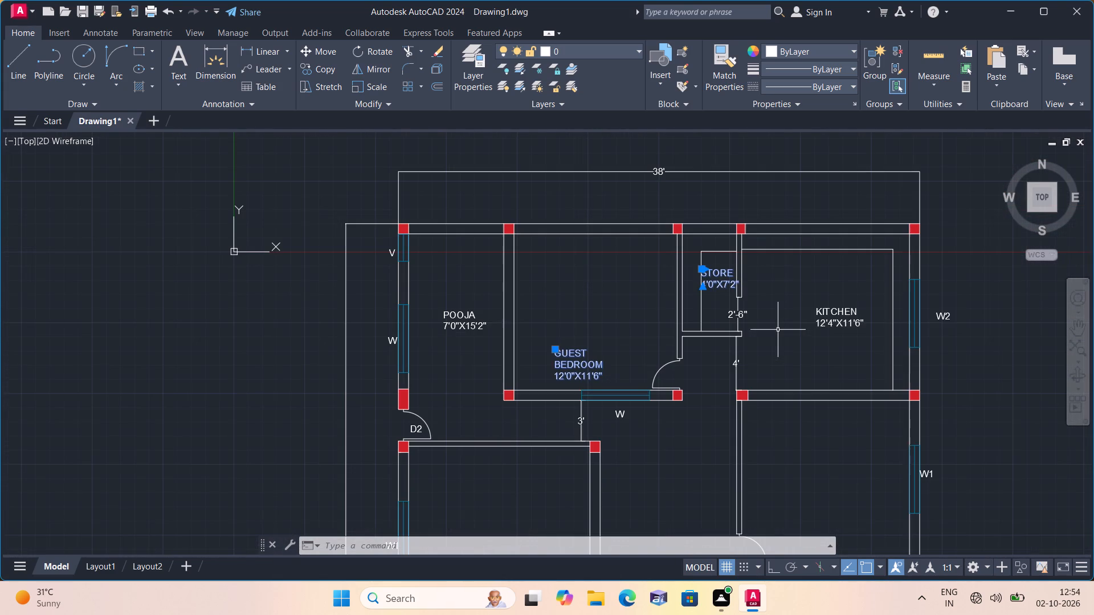
middle_drag(789, 355, 770, 314)
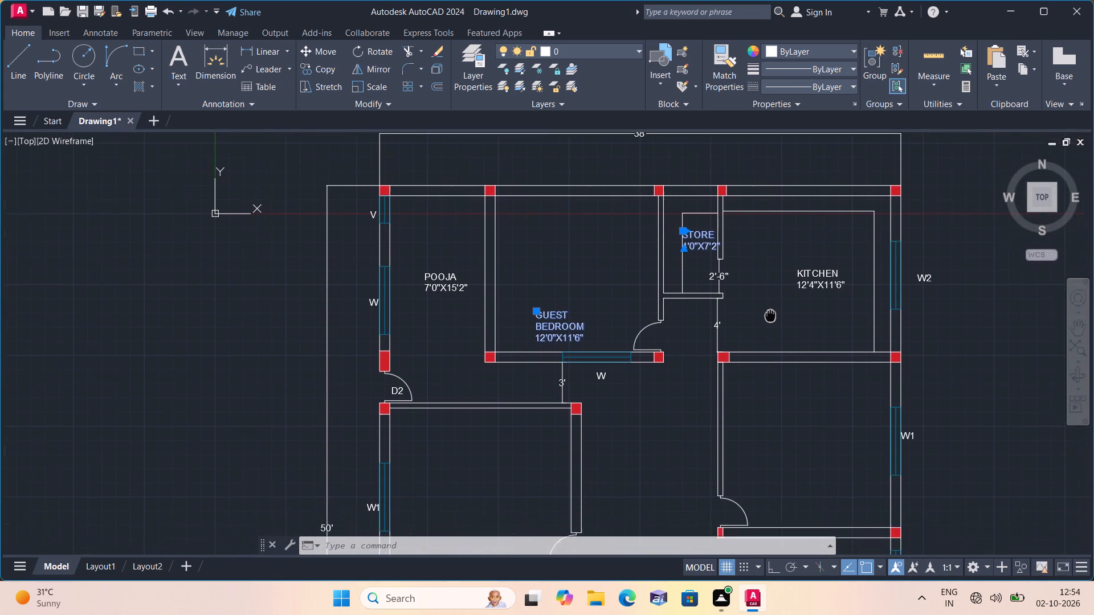
middle_drag(770, 314, 769, 271)
scroll(768, 285, down, 1)
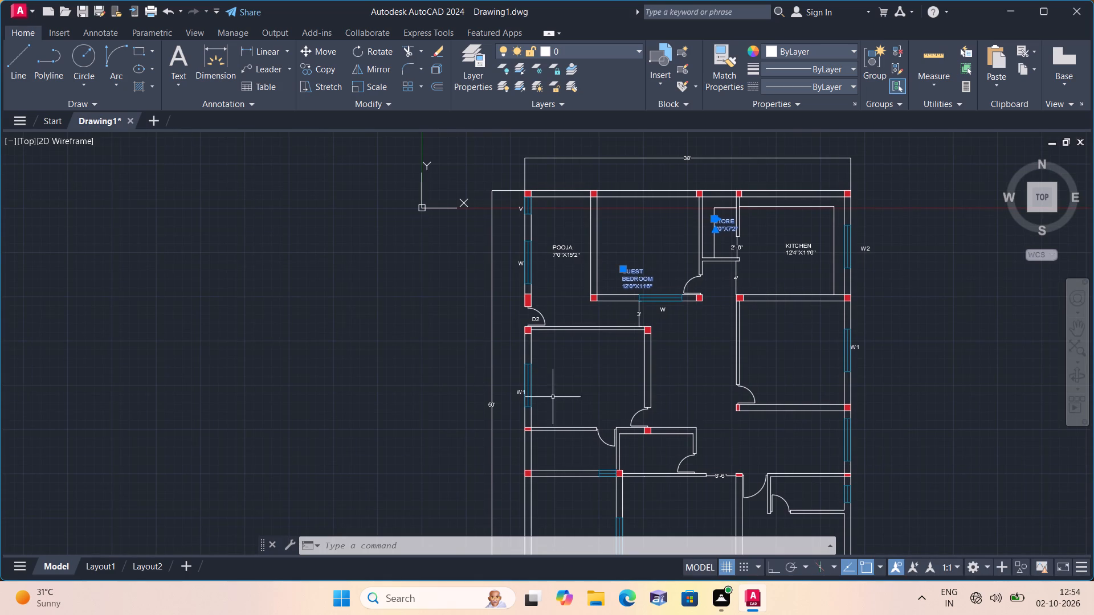
scroll(553, 397, up, 1)
scroll(553, 397, down, 1)
middle_drag(552, 381, 571, 337)
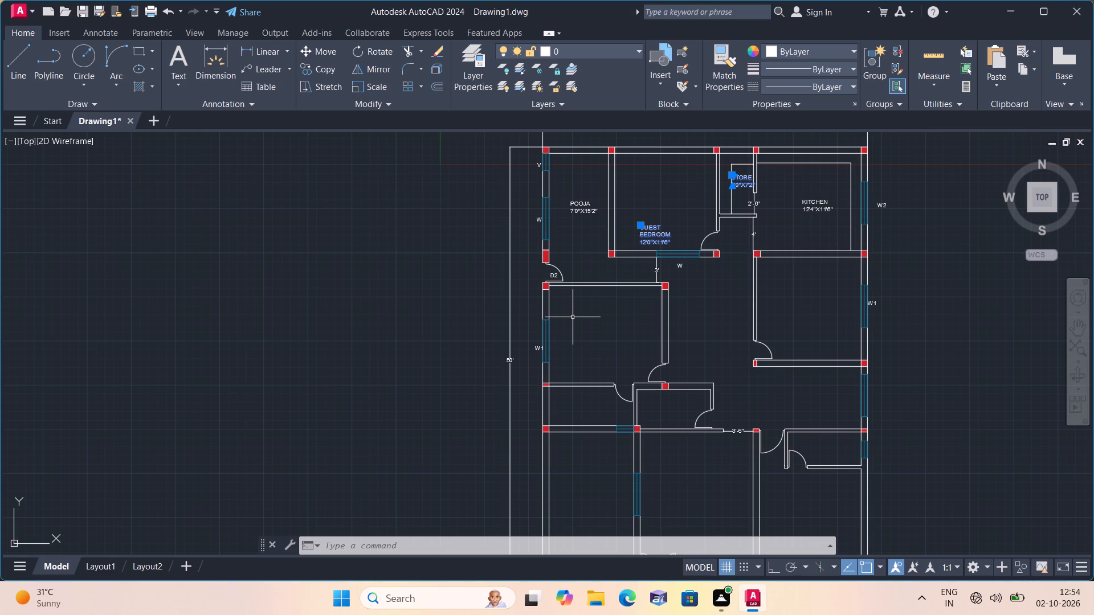
scroll(573, 317, up, 1)
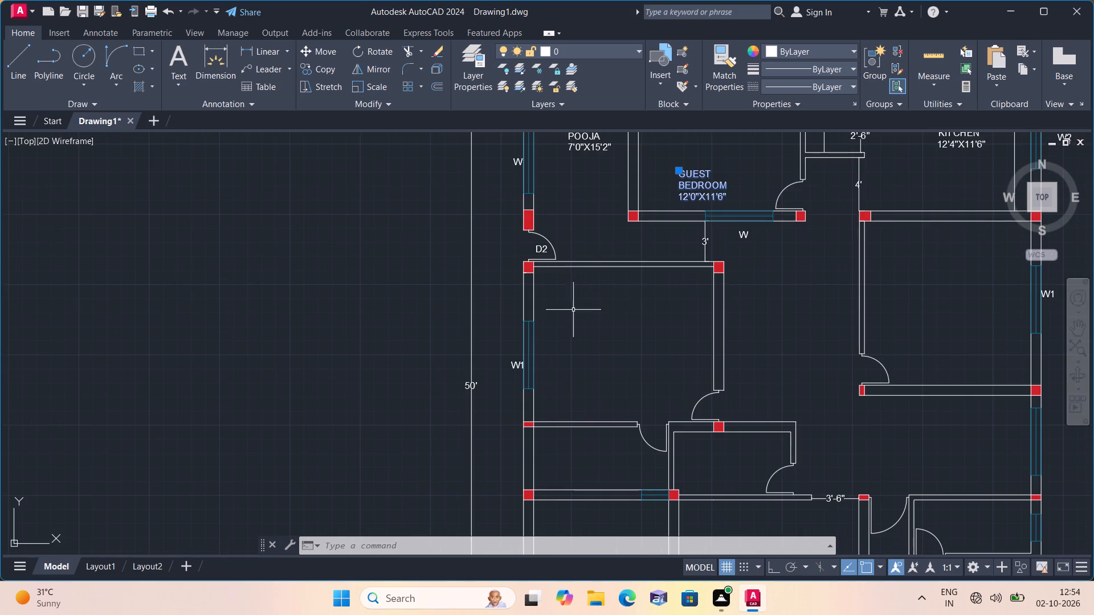
scroll(585, 298, down, 1)
middle_drag(585, 298, 570, 345)
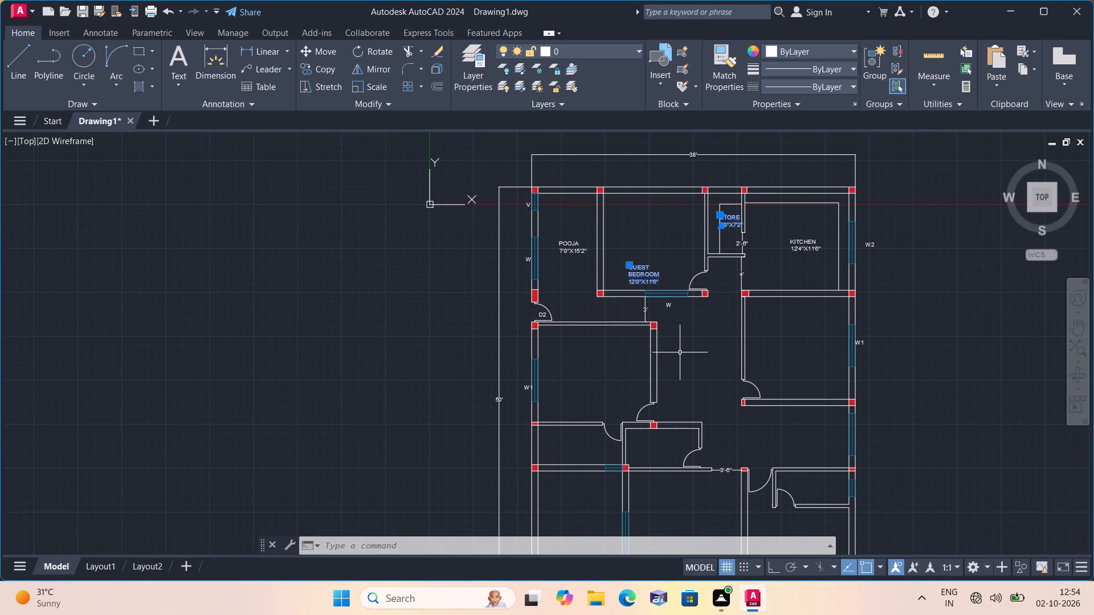
scroll(680, 352, up, 1)
scroll(666, 348, down, 1)
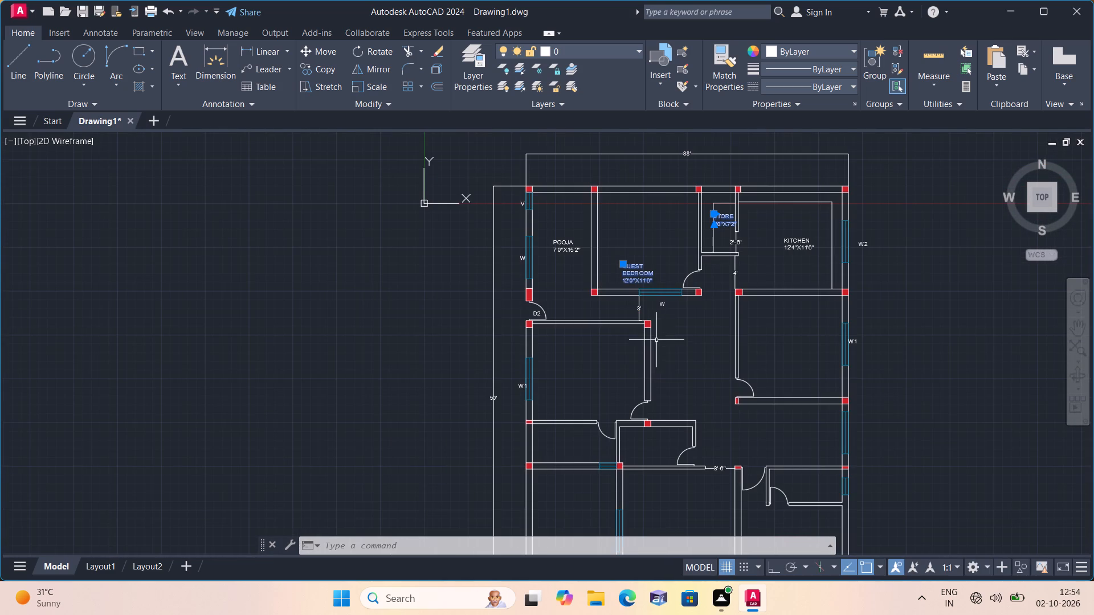
key(Escape)
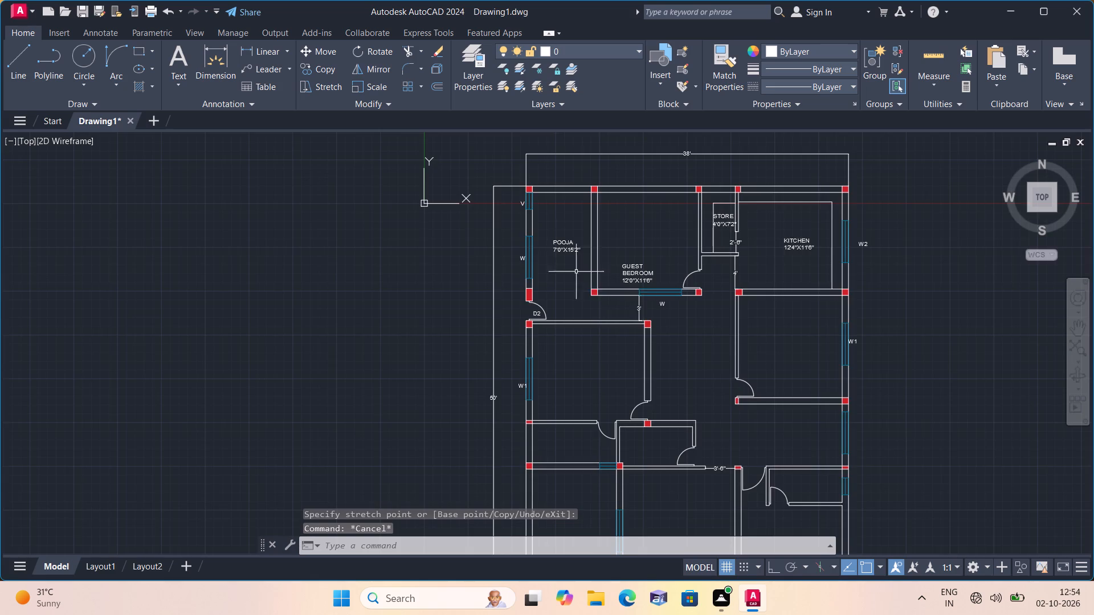
scroll(553, 248, up, 3)
scroll(533, 251, down, 1)
middle_drag(533, 252, 560, 296)
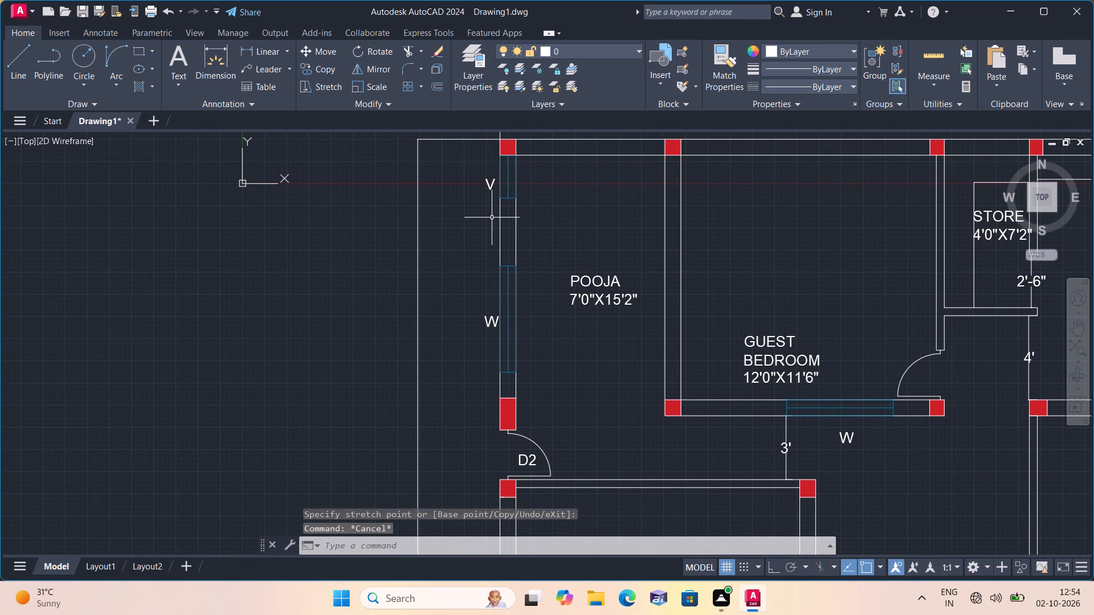
scroll(492, 218, up, 1)
scroll(506, 348, down, 1)
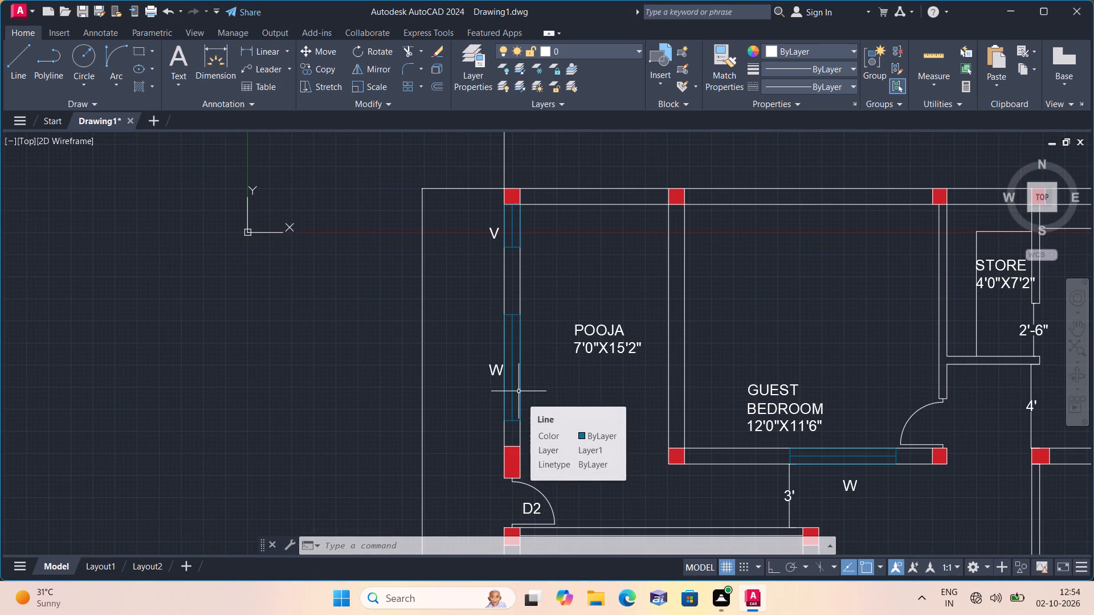
Move the W1 tag beside the window between the D2 door and the 50' dimension slightly upward, nearer the window's middle.
middle_drag(519, 391, 503, 289)
scroll(518, 393, down, 1)
middle_drag(516, 393, 500, 375)
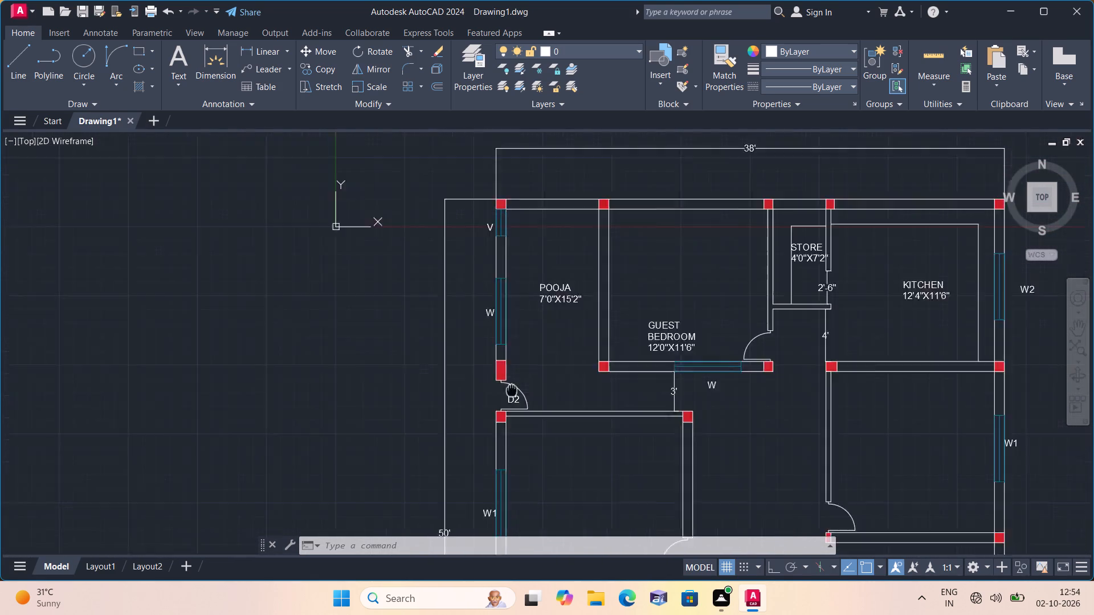
middle_drag(500, 375, 477, 240)
scroll(470, 389, up, 3)
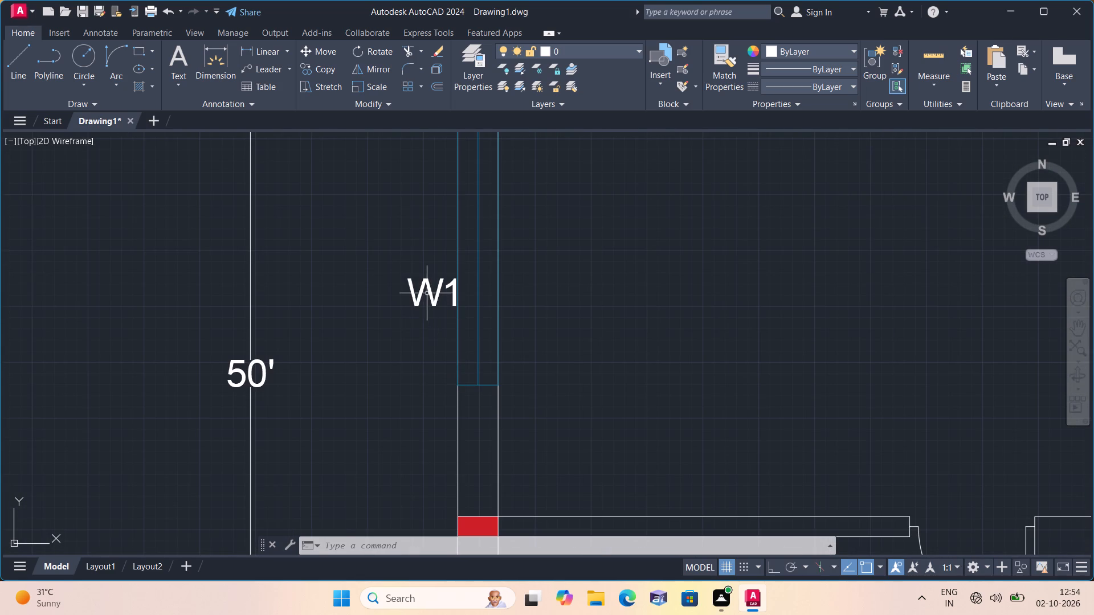
click(427, 293)
click(407, 279)
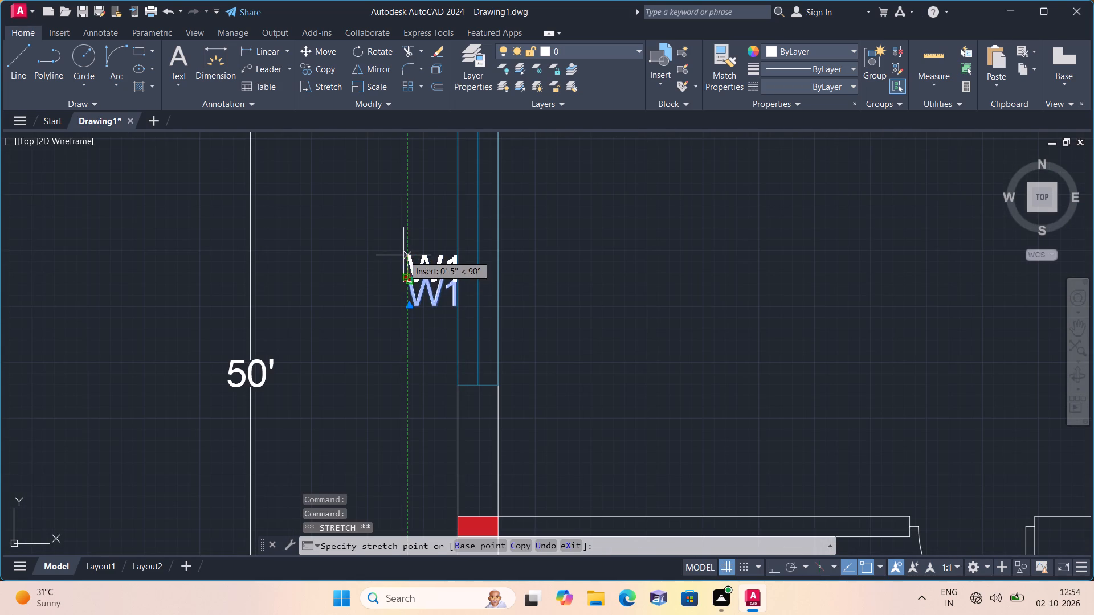
click(400, 225)
scroll(388, 233, down, 3)
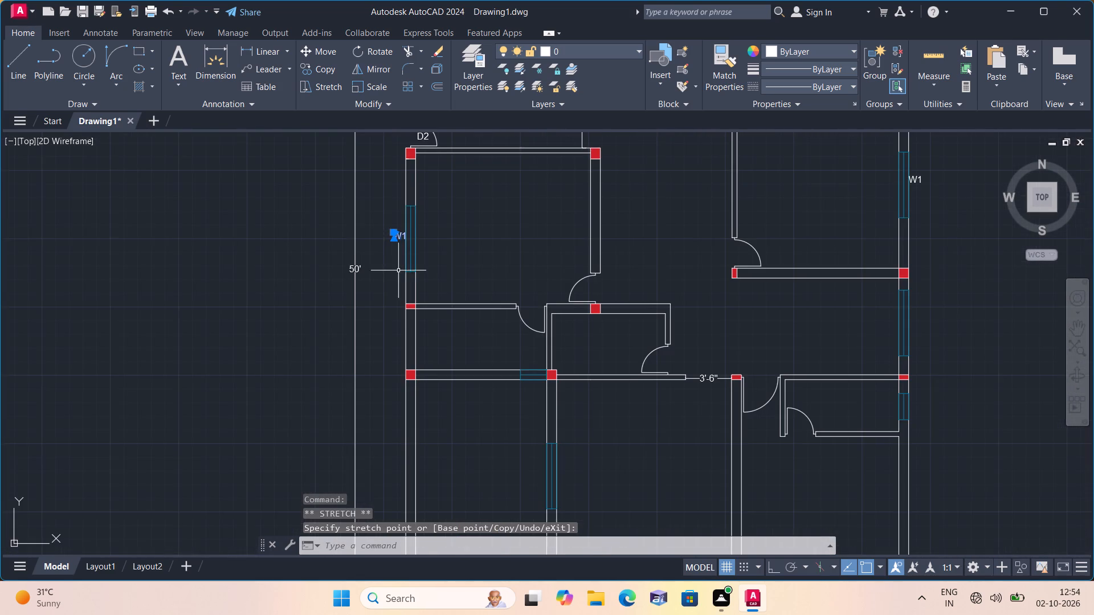
middle_drag(410, 281, 473, 387)
scroll(481, 399, down, 1)
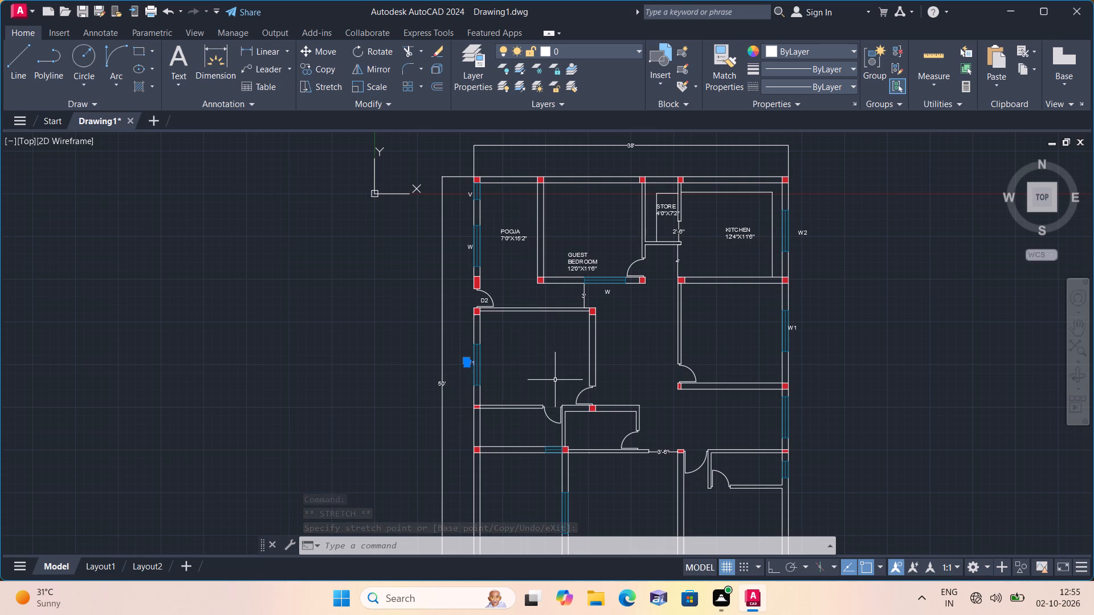
Copy the V tag from beside the POOJA wall to just below the short window in the horizontal wall beside the 3'-6" opening's small room.
key(Escape)
scroll(475, 209, up, 3)
click(453, 156)
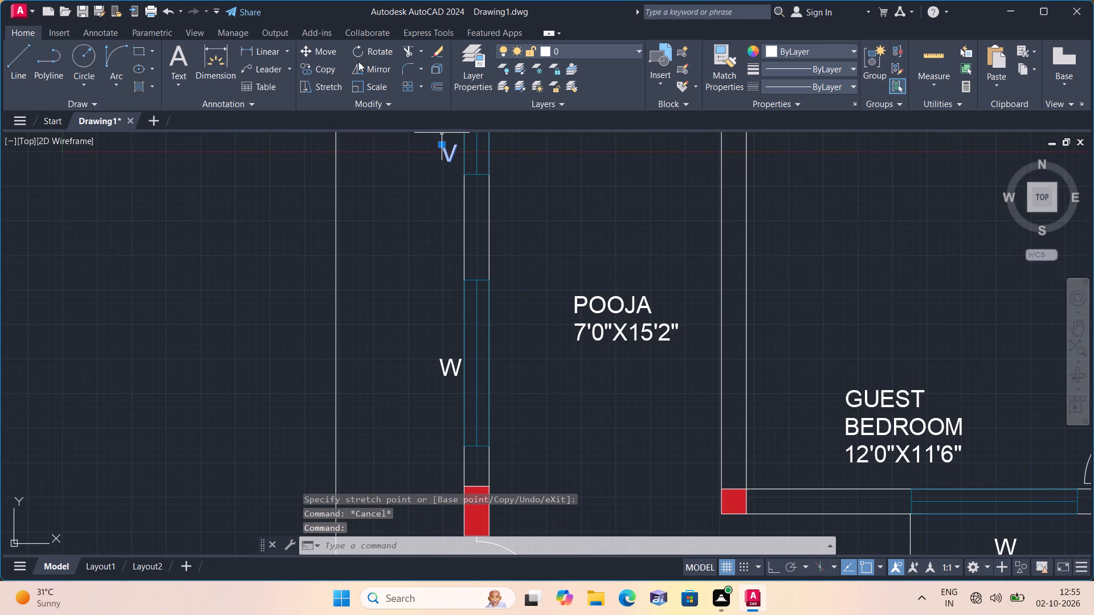
click(328, 71)
click(442, 149)
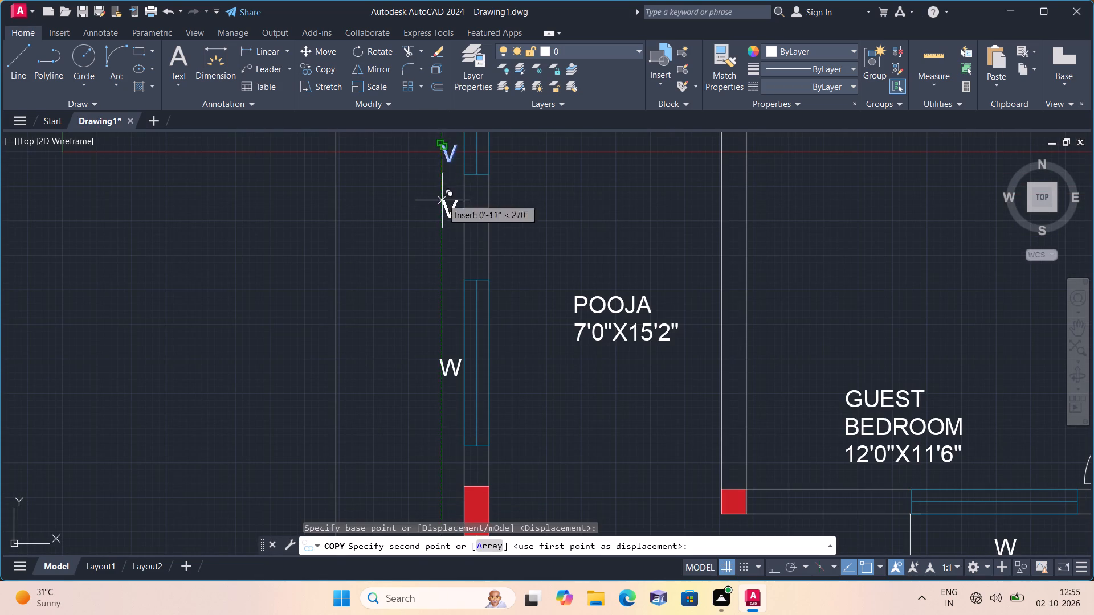
scroll(444, 221, down, 4)
middle_drag(509, 359, 502, 187)
scroll(487, 245, up, 4)
scroll(505, 203, down, 1)
middle_drag(505, 203, 505, 210)
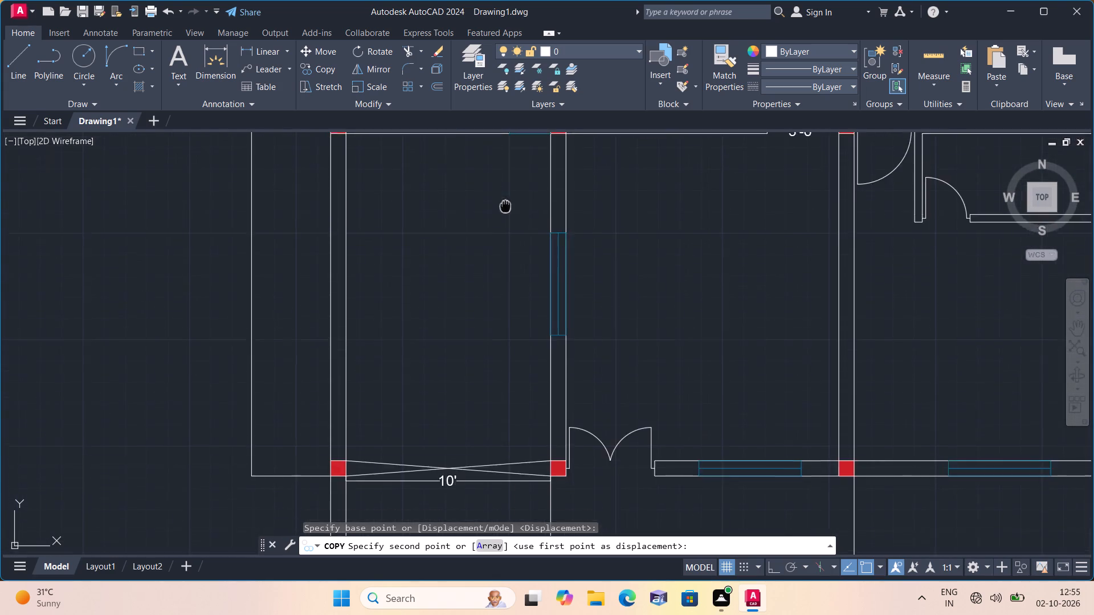
middle_drag(505, 210, 496, 339)
click(517, 275)
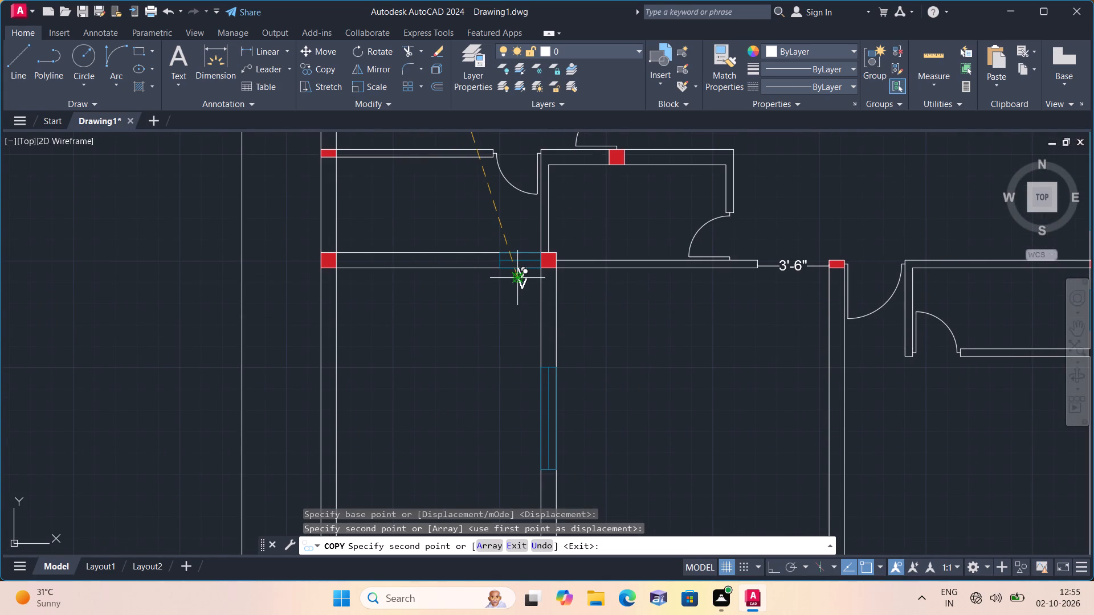
Place another copy of the V tag outside the east wall, beside the short window of the small room below.
scroll(517, 275, down, 3)
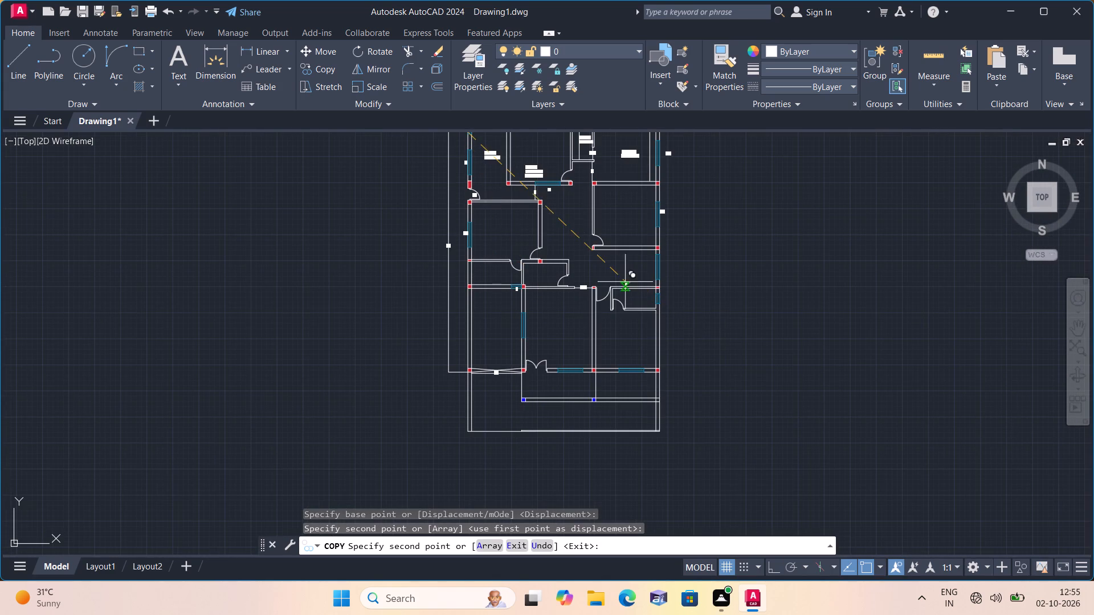
scroll(650, 283, up, 4)
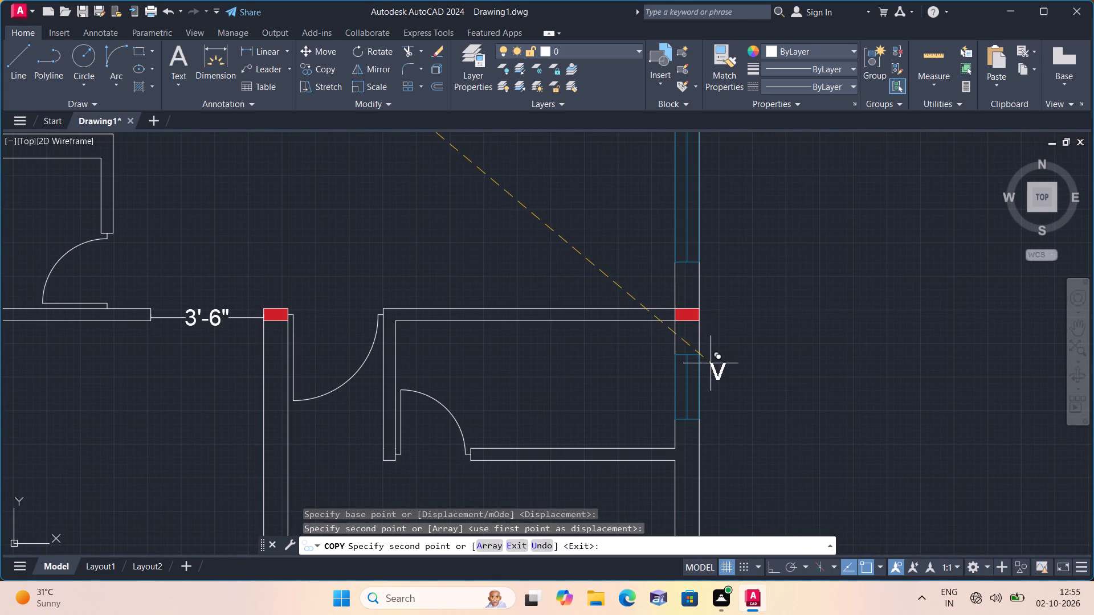
click(711, 376)
scroll(644, 327, down, 4)
middle_drag(585, 285, 595, 319)
key(Escape)
Examine the whole floor plan for windows that still need a tag.
scroll(524, 301, up, 1)
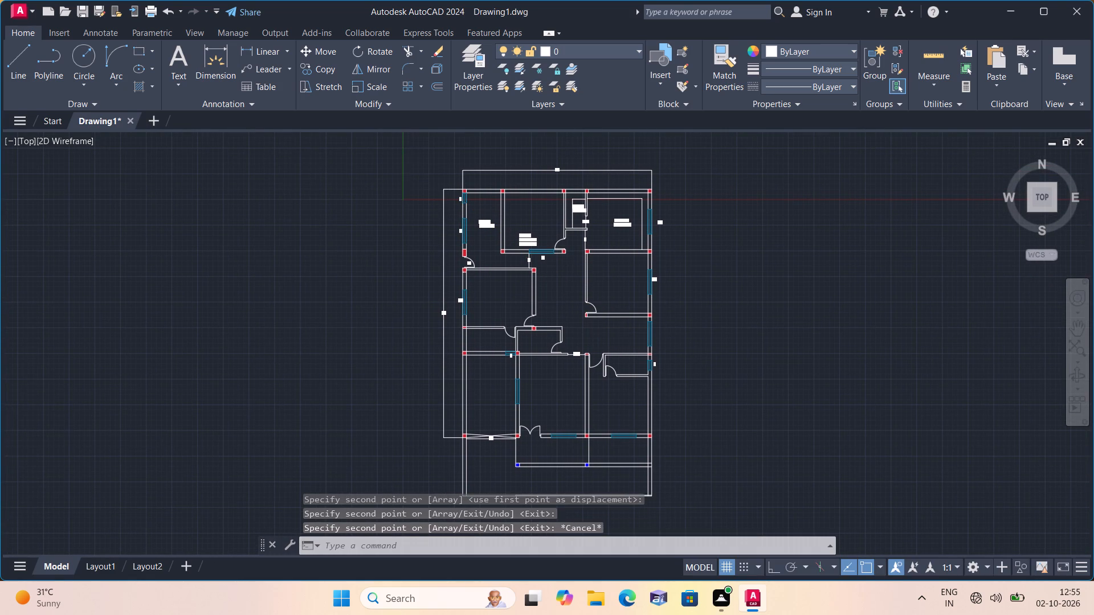
scroll(524, 301, up, 1)
scroll(524, 301, down, 3)
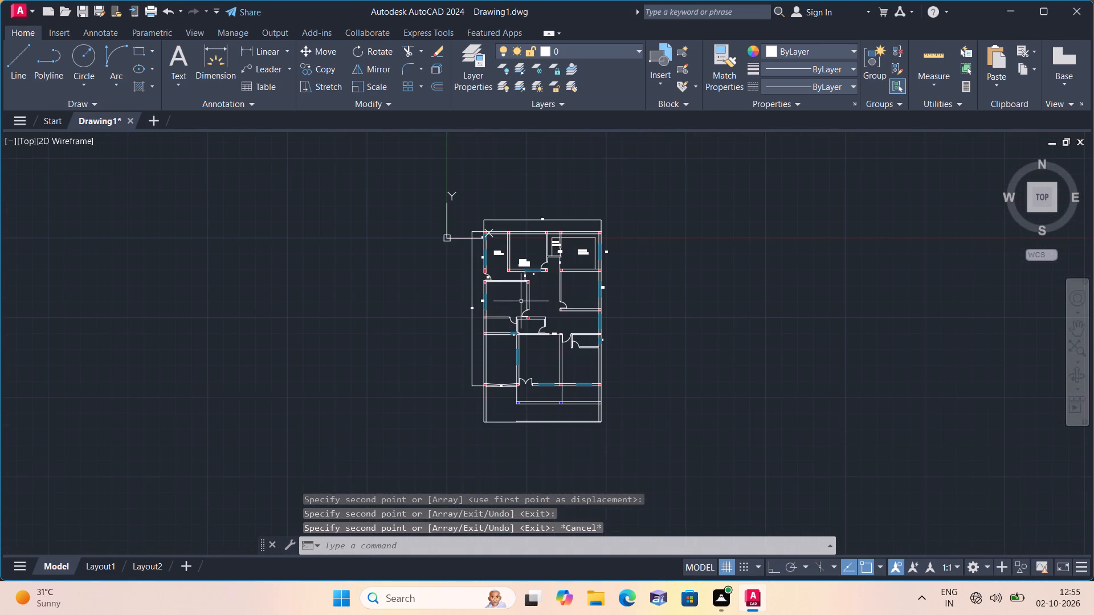
scroll(521, 301, up, 2)
scroll(521, 300, down, 2)
scroll(521, 300, up, 2)
scroll(521, 300, down, 1)
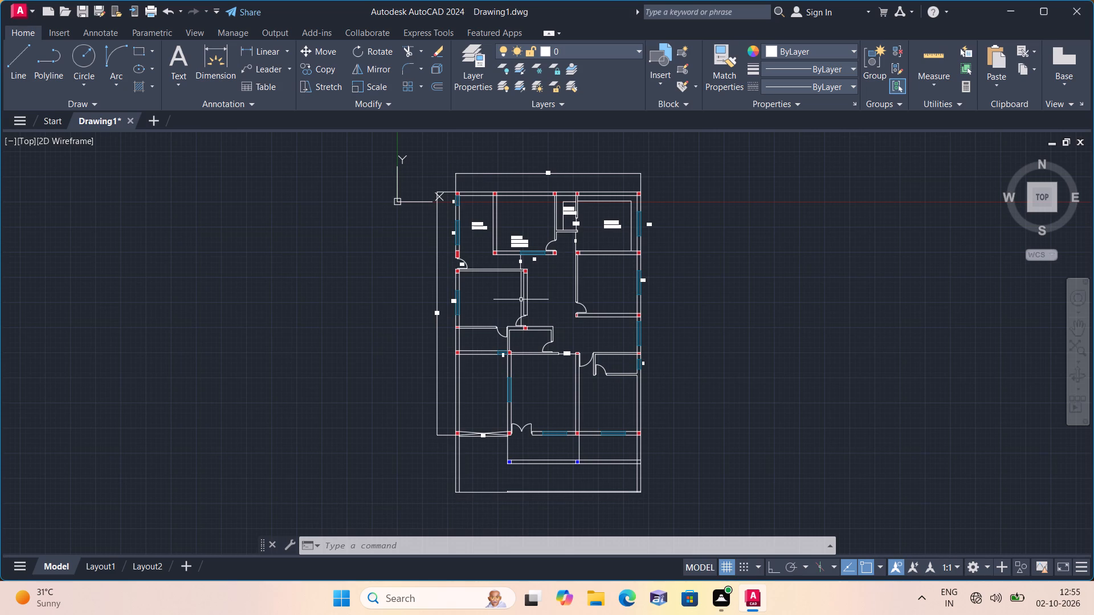
Copy the W1 tag near the 50' dimension to the window in the vertical wall above the double door.
scroll(451, 312, up, 3)
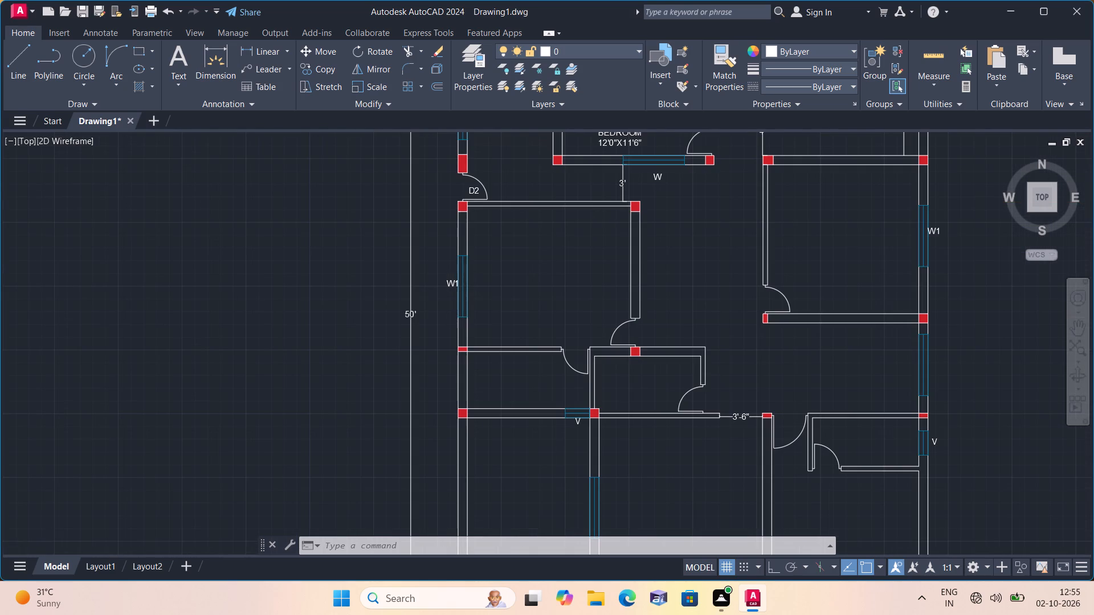
click(452, 278)
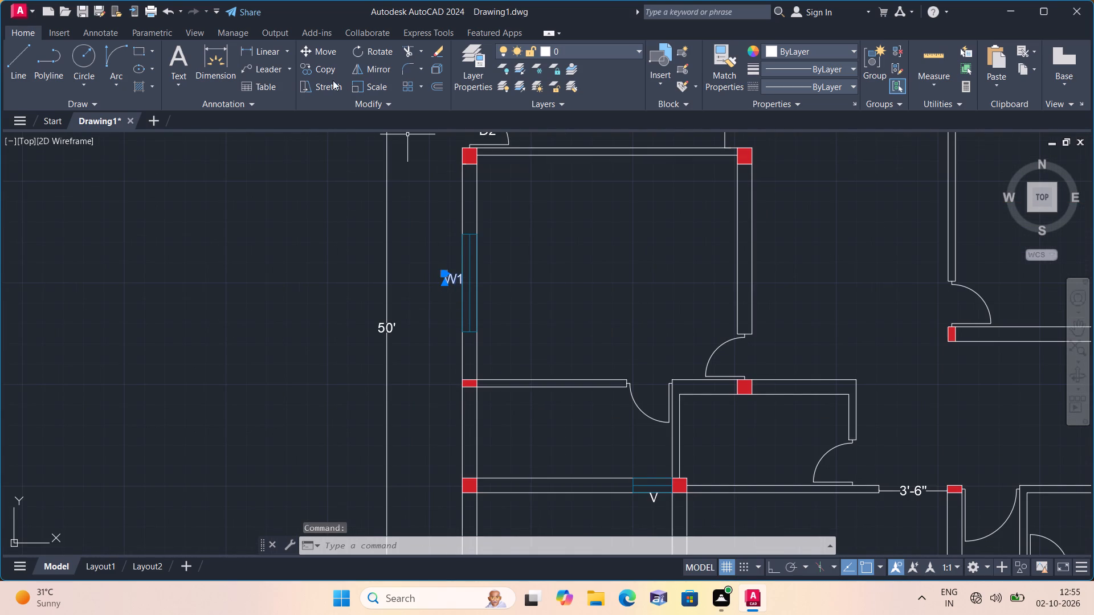
drag(324, 66, 326, 72)
click(448, 273)
middle_drag(591, 433, 548, 255)
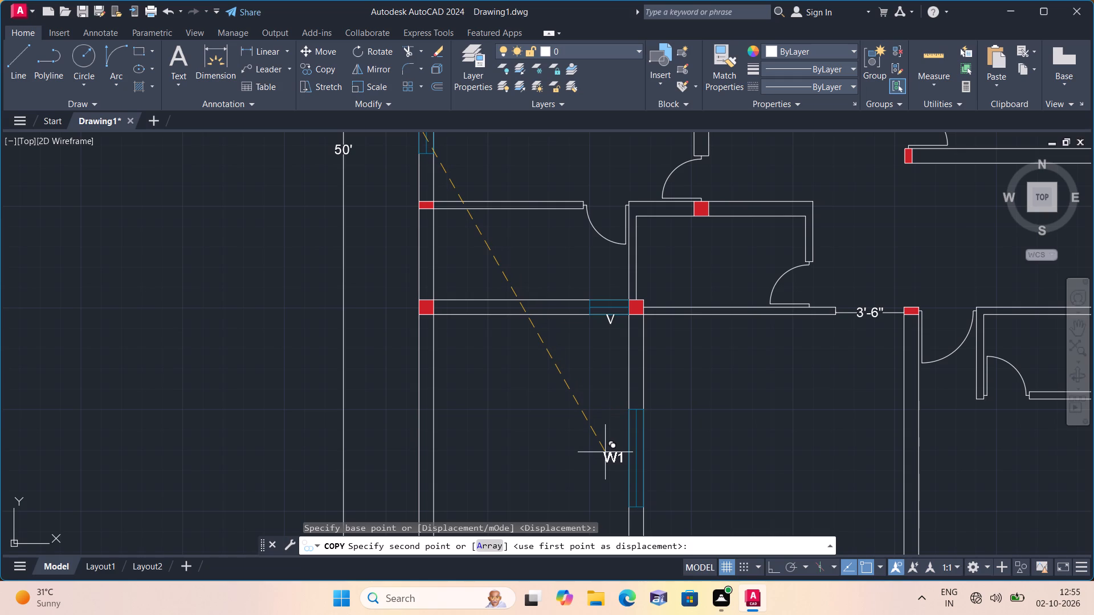
click(605, 452)
Place two more copies of the W1 tag, one below each window in the front wall beyond the double door.
middle_drag(603, 453, 539, 312)
scroll(594, 432, down, 1)
scroll(511, 269, down, 1)
scroll(626, 435, up, 2)
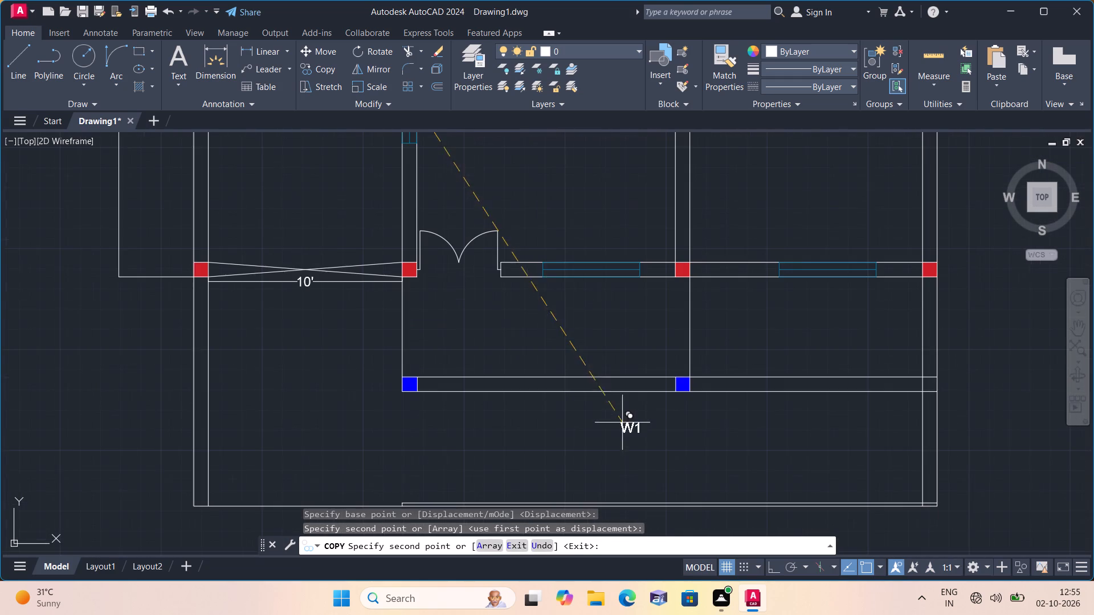
click(594, 288)
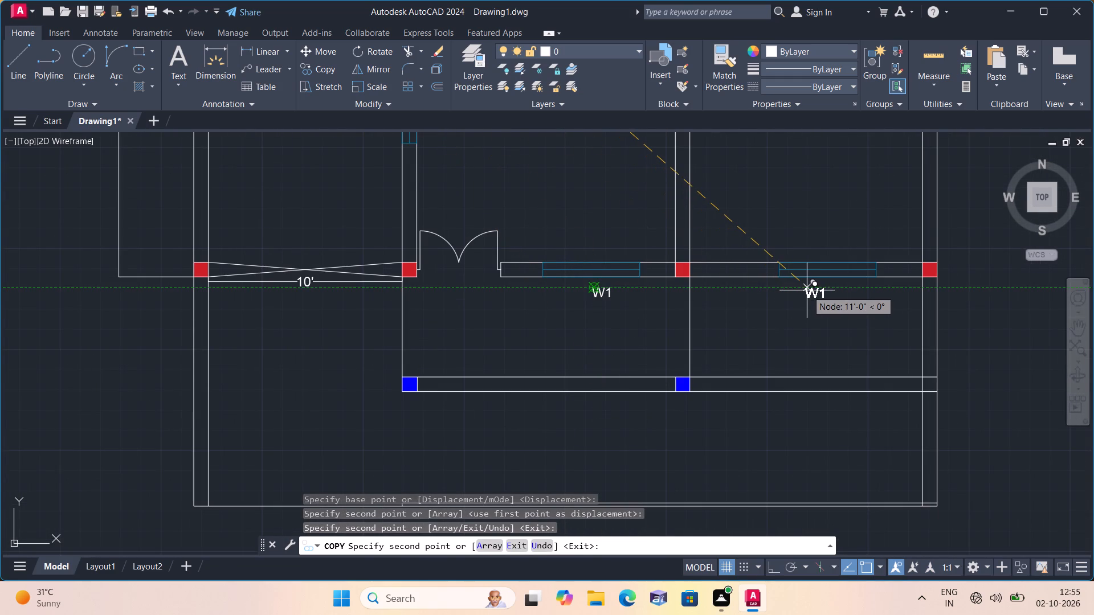
click(808, 290)
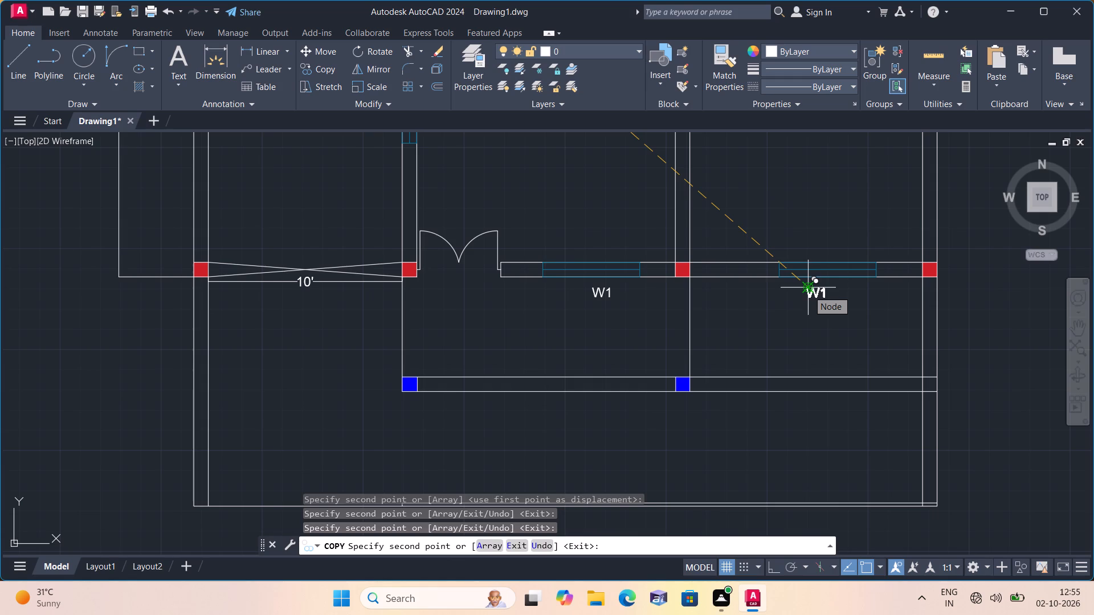
key(Escape)
Move the W2 tag closer to the KITCHEN window and slightly upward.
scroll(506, 314, down, 2)
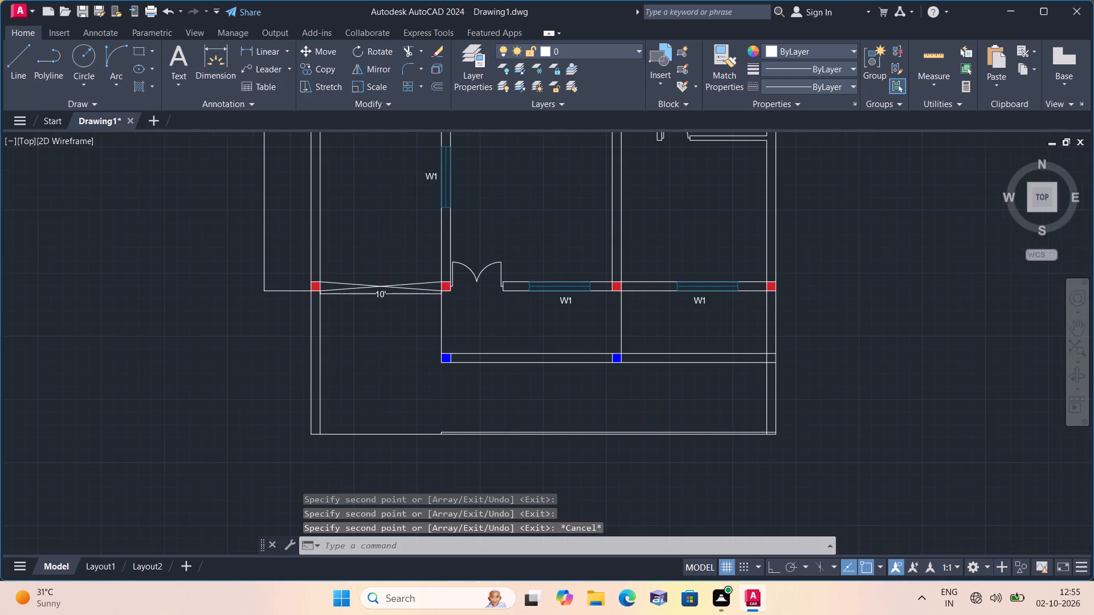
scroll(475, 273, down, 1)
middle_drag(475, 324, 480, 368)
scroll(457, 293, down, 1)
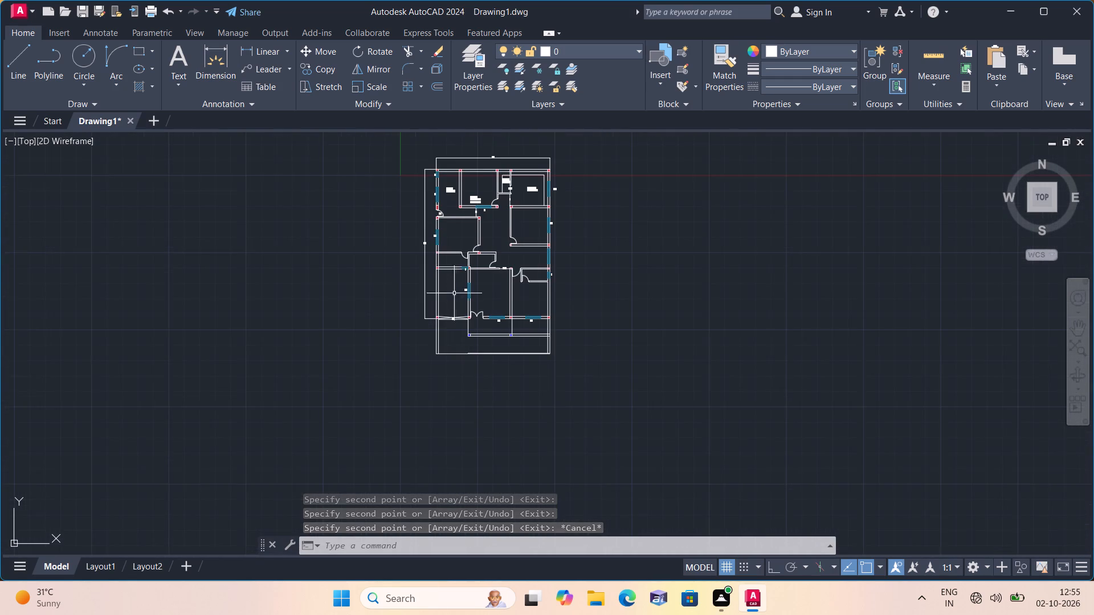
middle_drag(454, 304, 507, 404)
scroll(642, 282, up, 3)
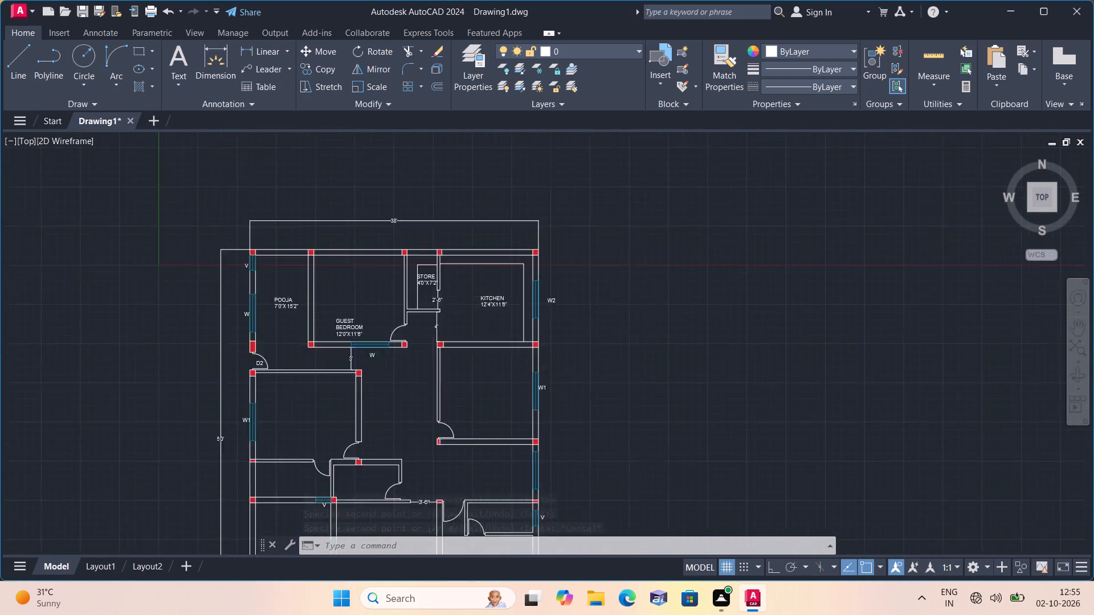
middle_drag(553, 435, 590, 355)
scroll(514, 243, up, 2)
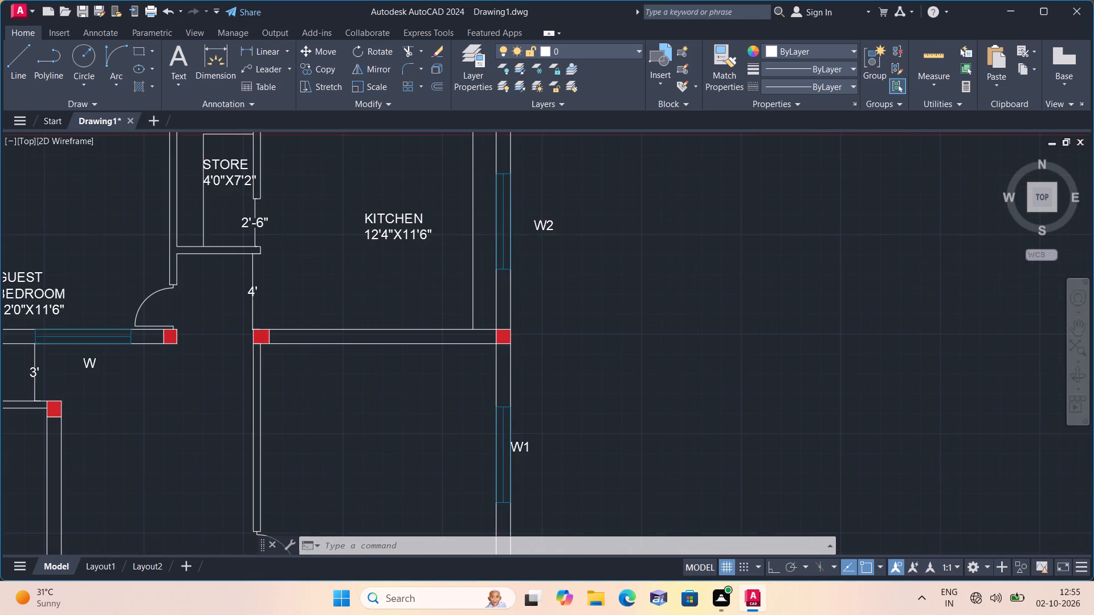
click(547, 214)
click(546, 207)
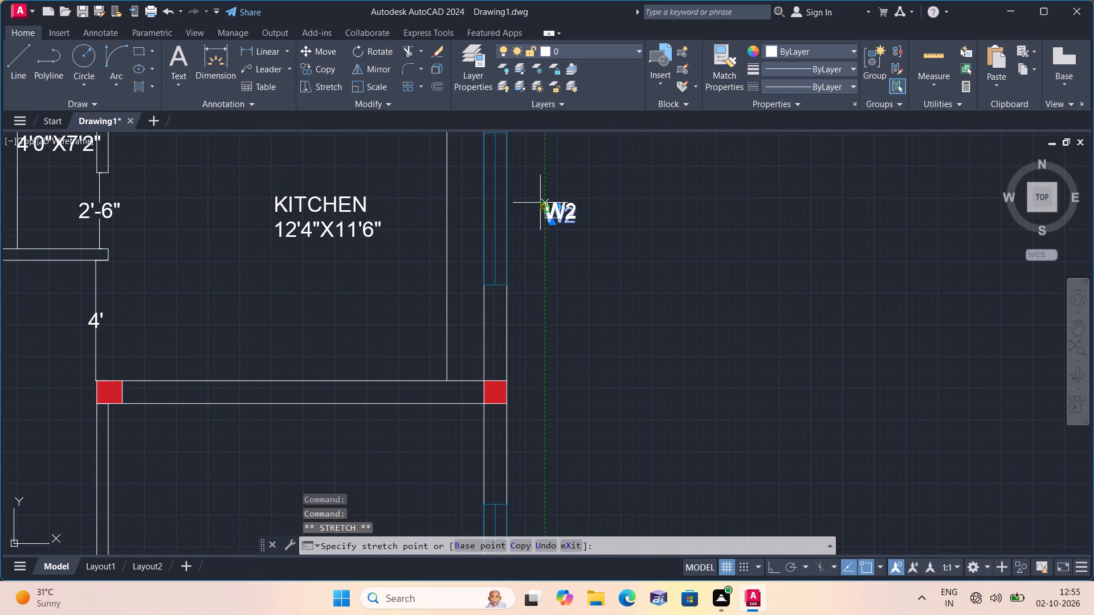
click(516, 169)
Move the W1 tag on the east wall below the KITCHEN slightly outward and down, clear of the wall line.
scroll(525, 382, down, 1)
middle_drag(547, 395, 587, 298)
scroll(550, 389, up, 2)
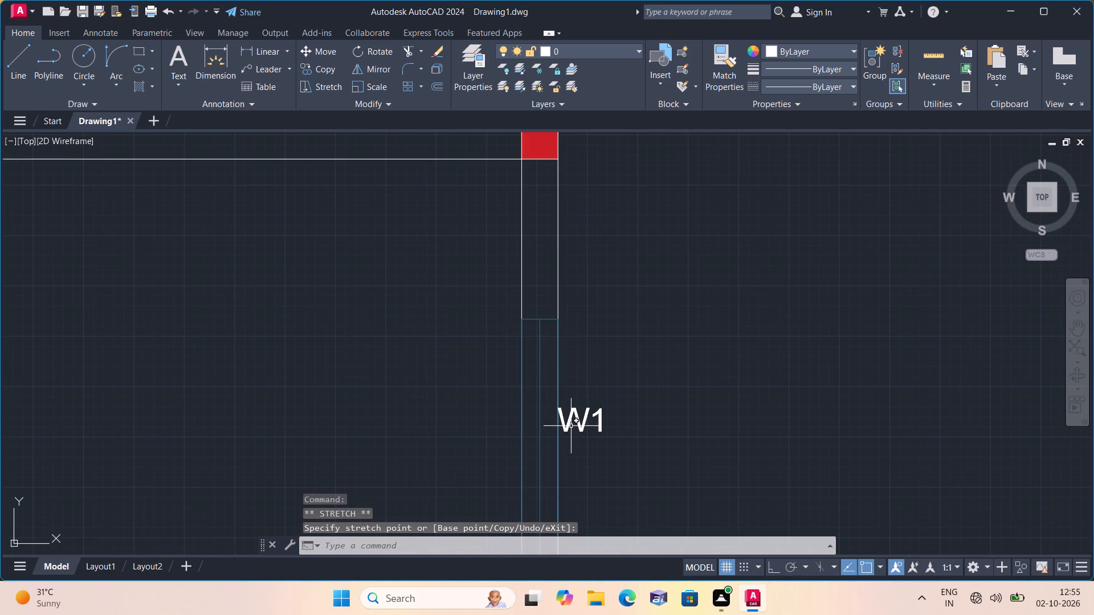
click(571, 423)
click(556, 411)
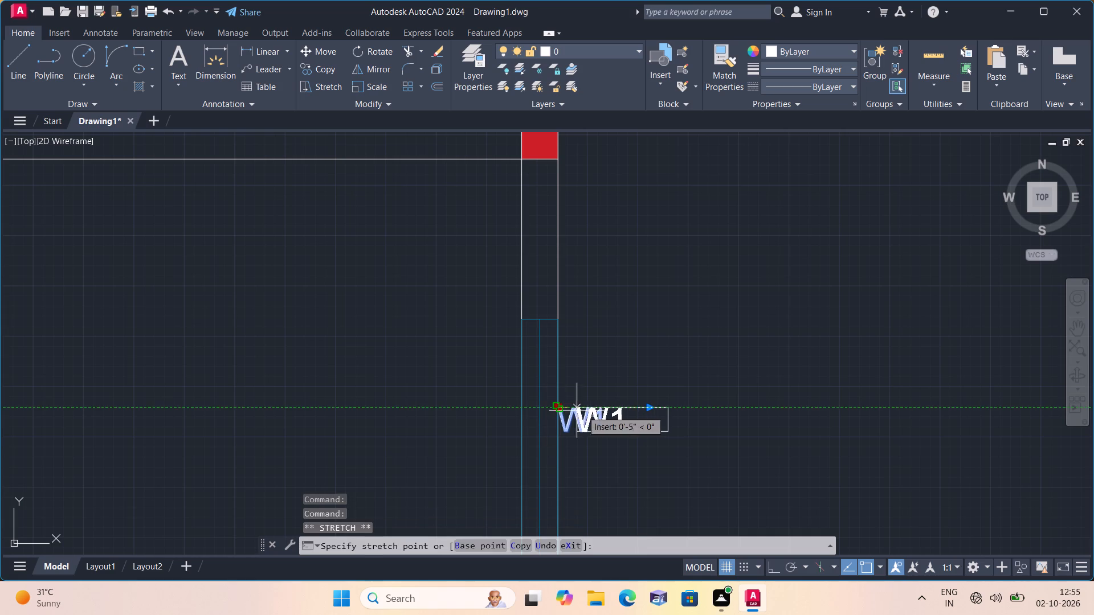
click(579, 421)
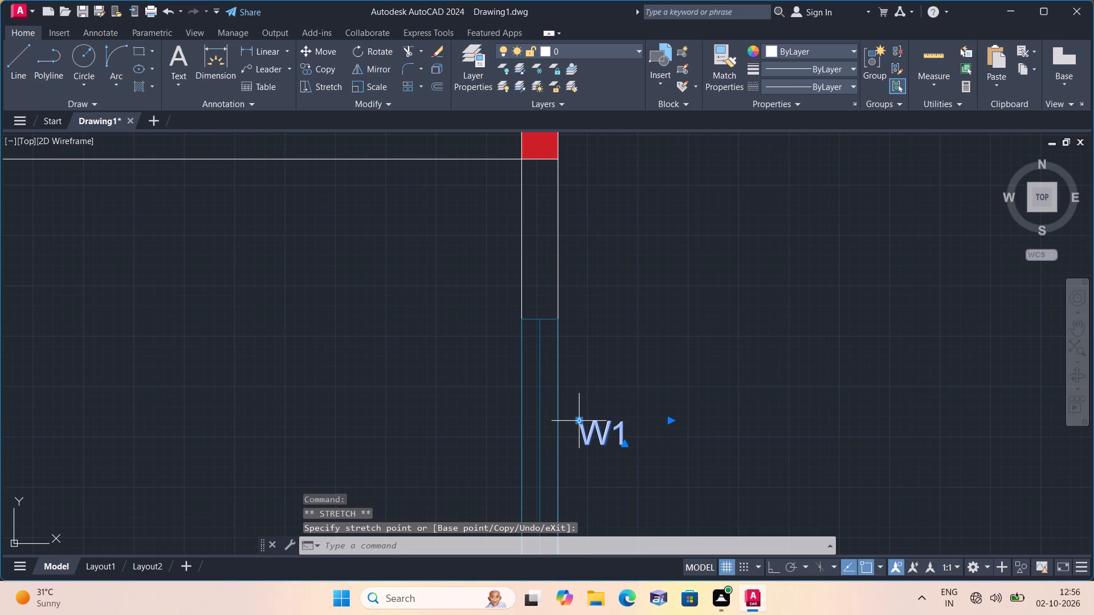
key(Escape)
Copy the W tag from the POOJA window to the untagged east-wall window between the W1 and V tags.
scroll(578, 419, down, 5)
scroll(342, 380, up, 2)
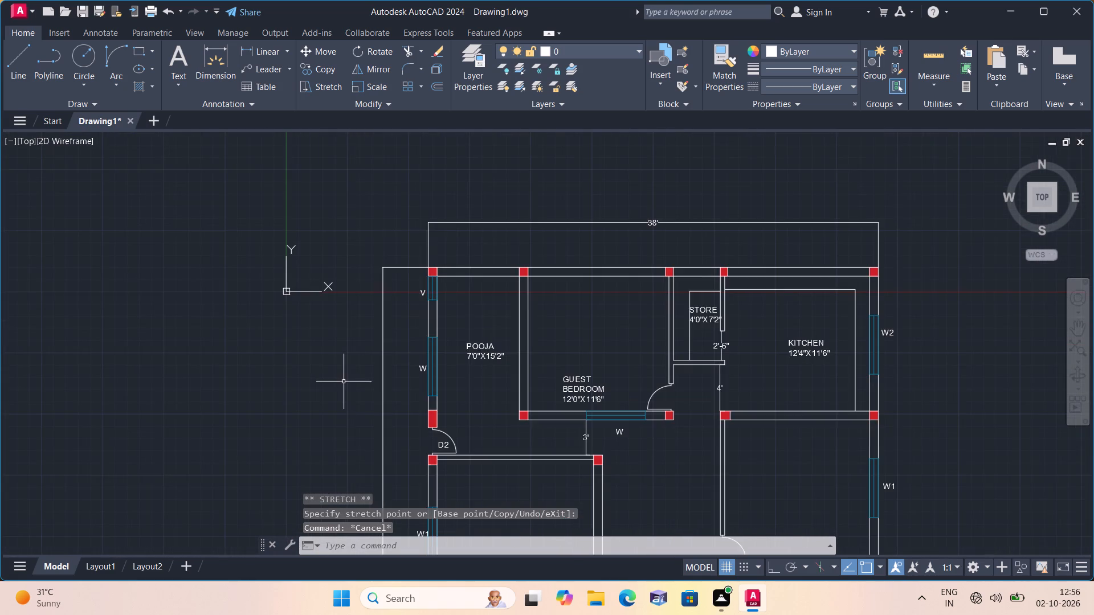
scroll(398, 369, up, 2)
click(454, 366)
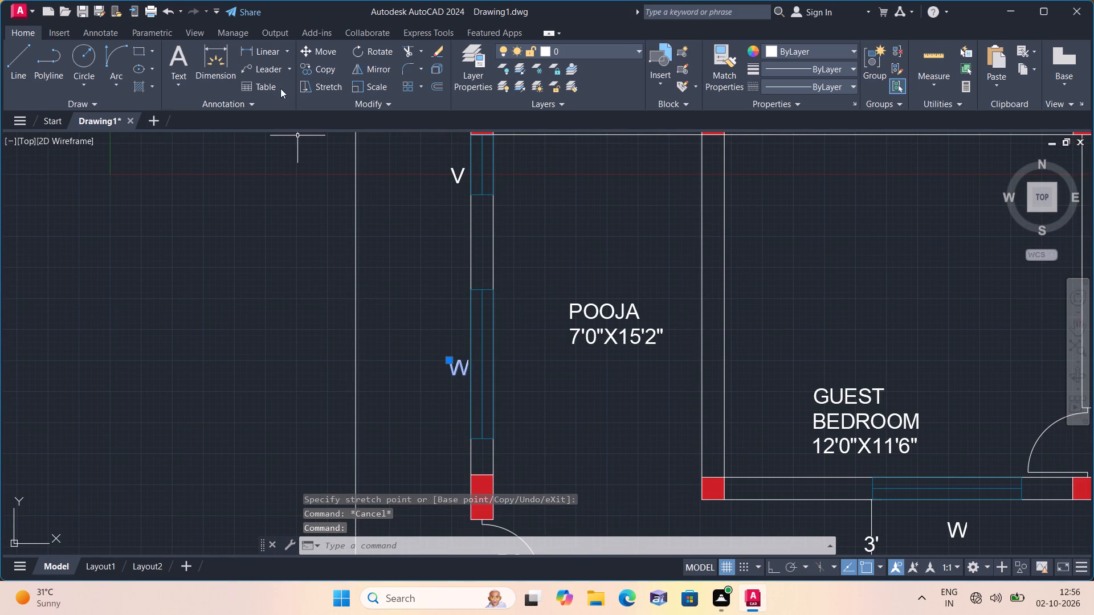
click(327, 67)
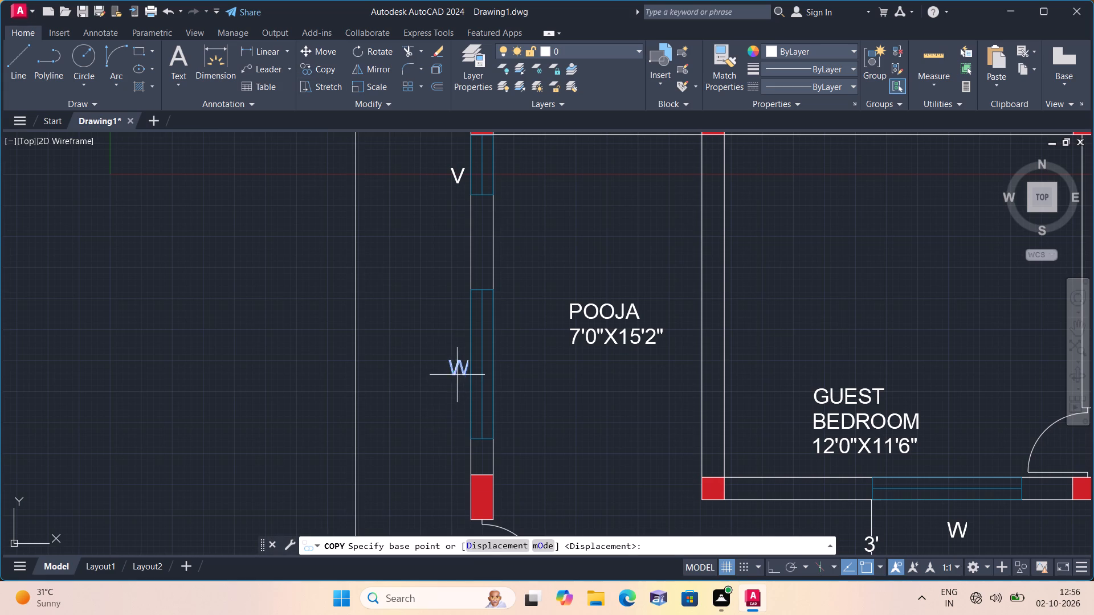
click(455, 363)
scroll(456, 369, down, 3)
middle_click(777, 424)
scroll(777, 424, down, 1)
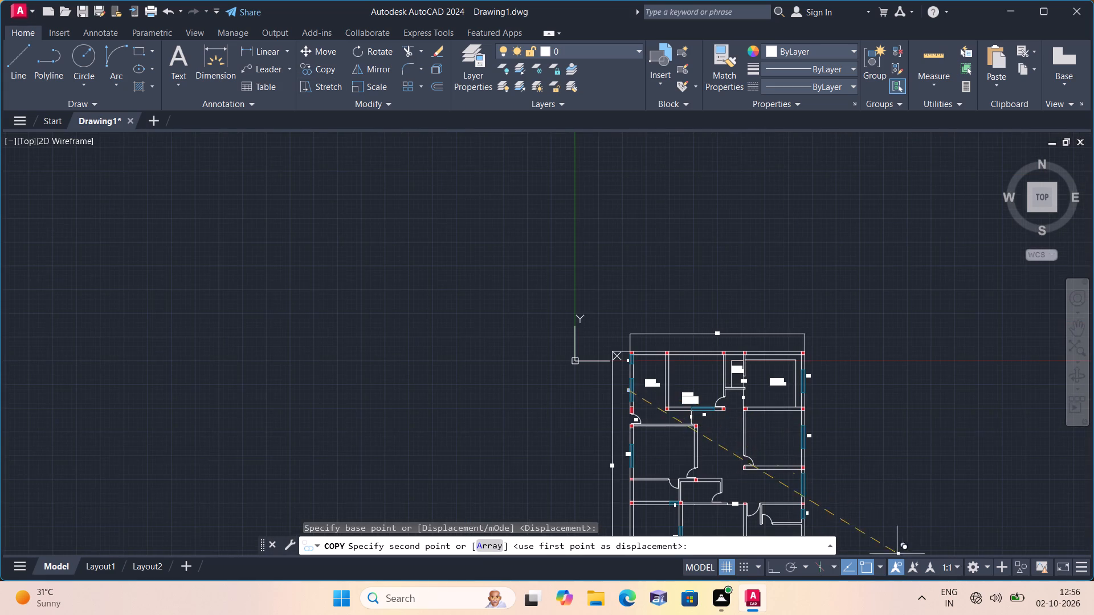
scroll(815, 519, up, 1)
middle_drag(806, 501, 758, 412)
scroll(790, 468, down, 1)
scroll(756, 395, up, 3)
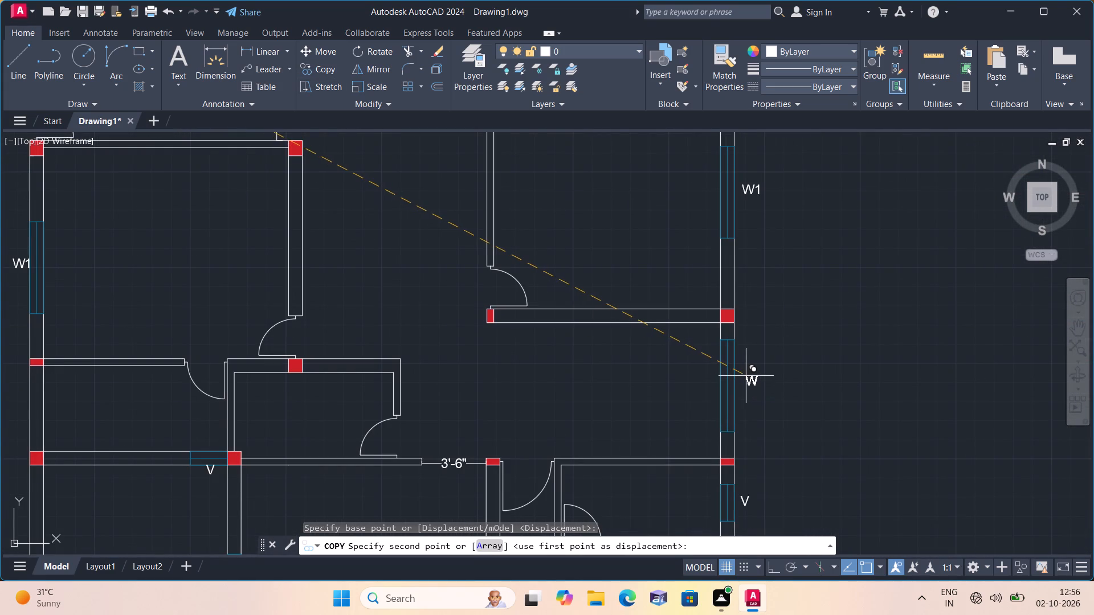
scroll(746, 376, up, 1)
click(733, 384)
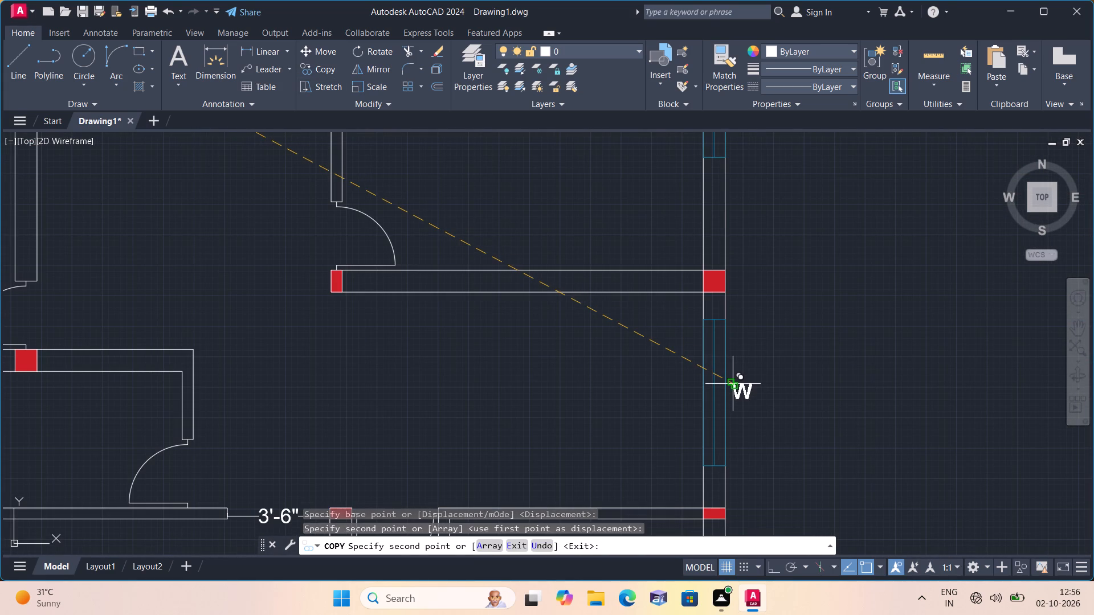
key(Escape)
Examine the window tags across the floor plan and the doors and rooms that still lack labels.
scroll(732, 383, down, 1)
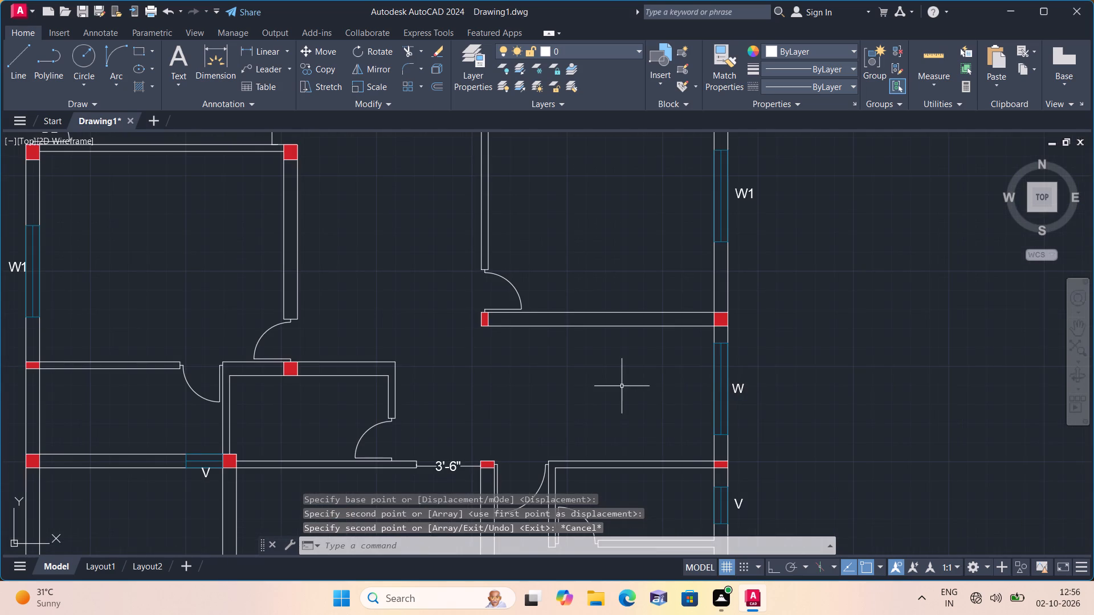
scroll(622, 386, down, 1)
scroll(551, 357, down, 2)
scroll(551, 358, up, 1)
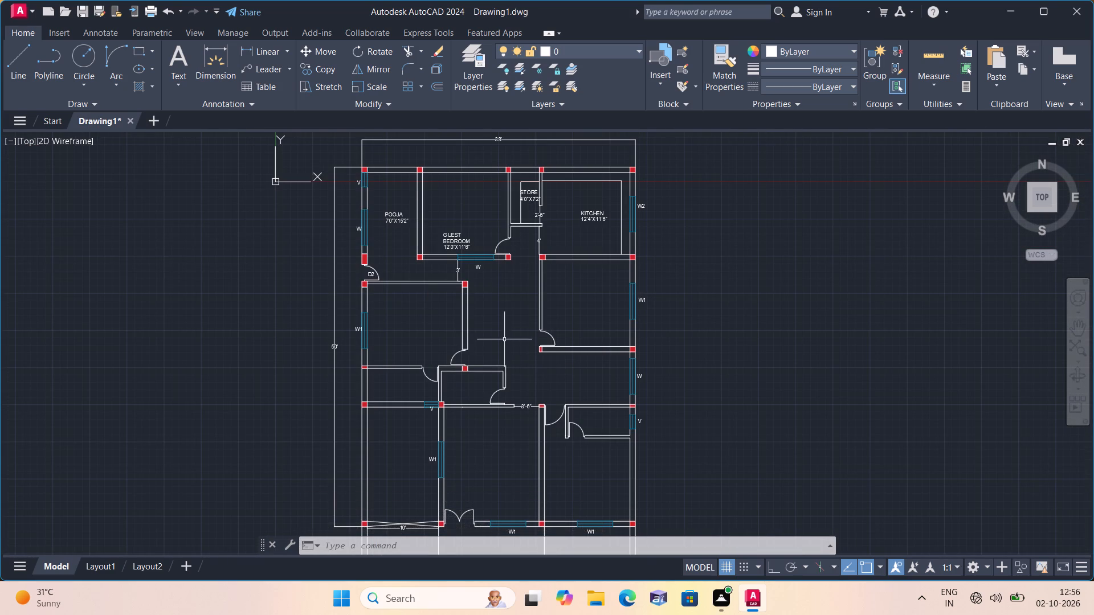
middle_drag(507, 315, 724, 493)
scroll(583, 408, up, 3)
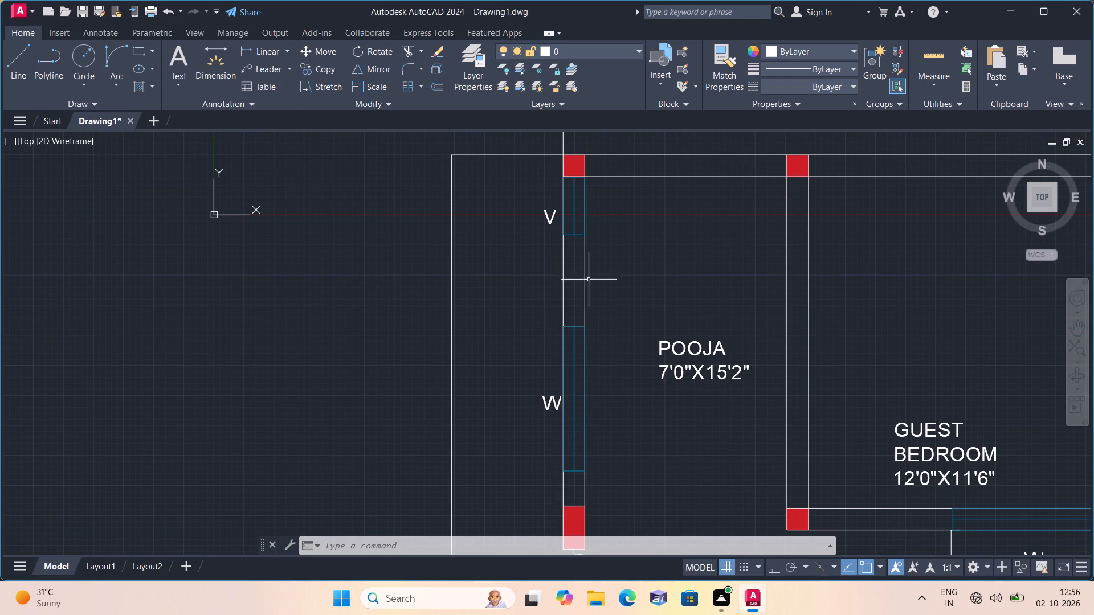
middle_drag(647, 452, 630, 430)
scroll(612, 405, down, 1)
middle_drag(630, 430, 564, 293)
middle_drag(533, 493, 507, 393)
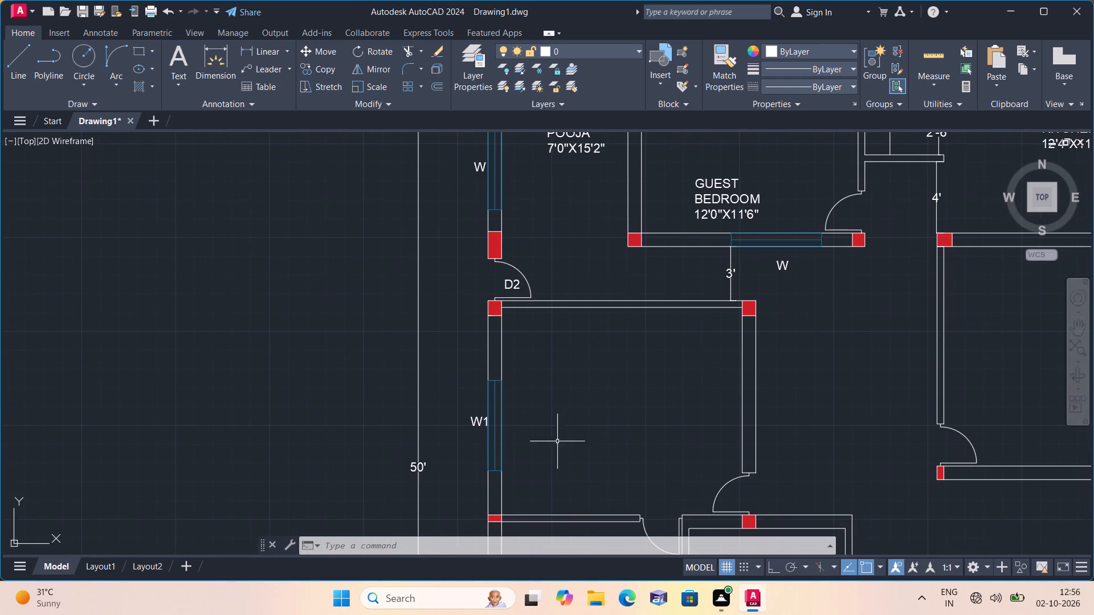
middle_drag(599, 475, 574, 379)
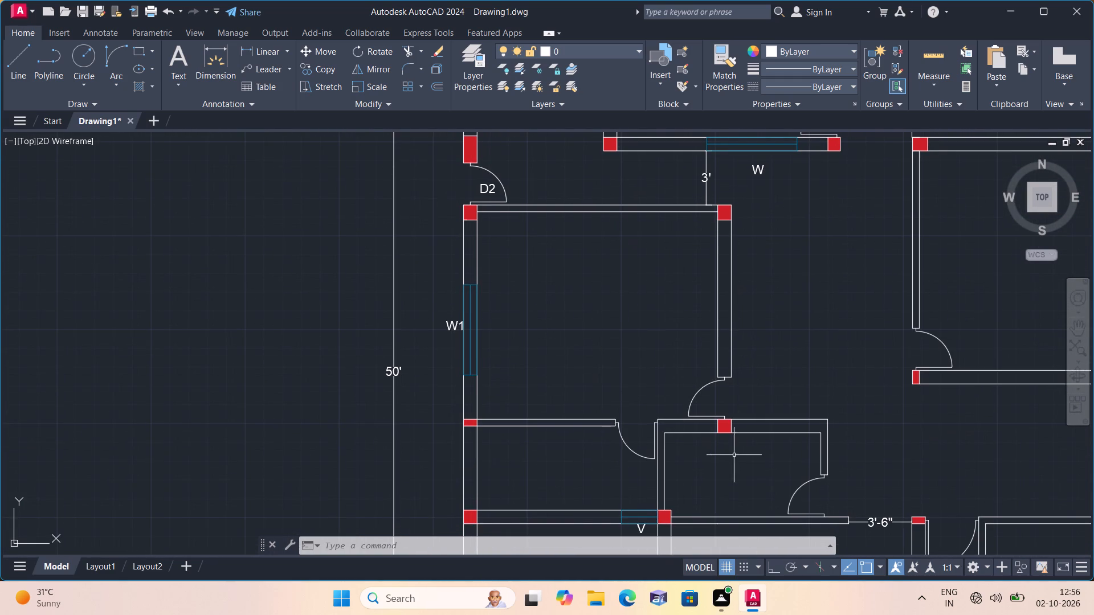
middle_drag(730, 466, 658, 403)
scroll(658, 403, down, 1)
middle_drag(665, 449, 590, 352)
scroll(546, 436, up, 1)
middle_drag(636, 466, 549, 383)
scroll(607, 434, down, 1)
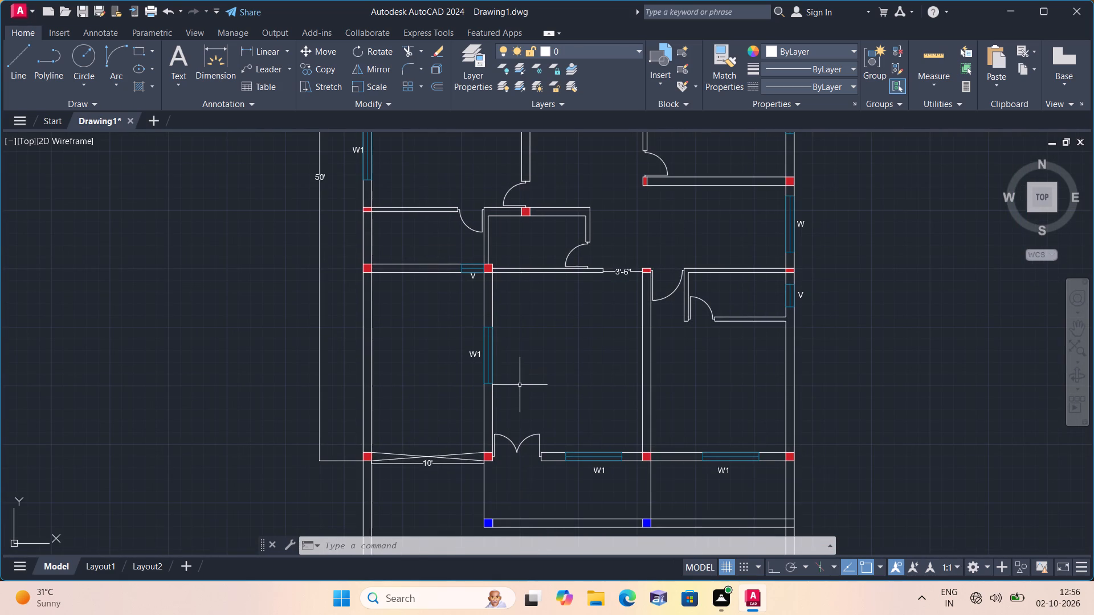
Examine the window, door and ventilator tags across the whole floor plan, from the front verandah up to the KITCHEN.
middle_drag(617, 468, 554, 387)
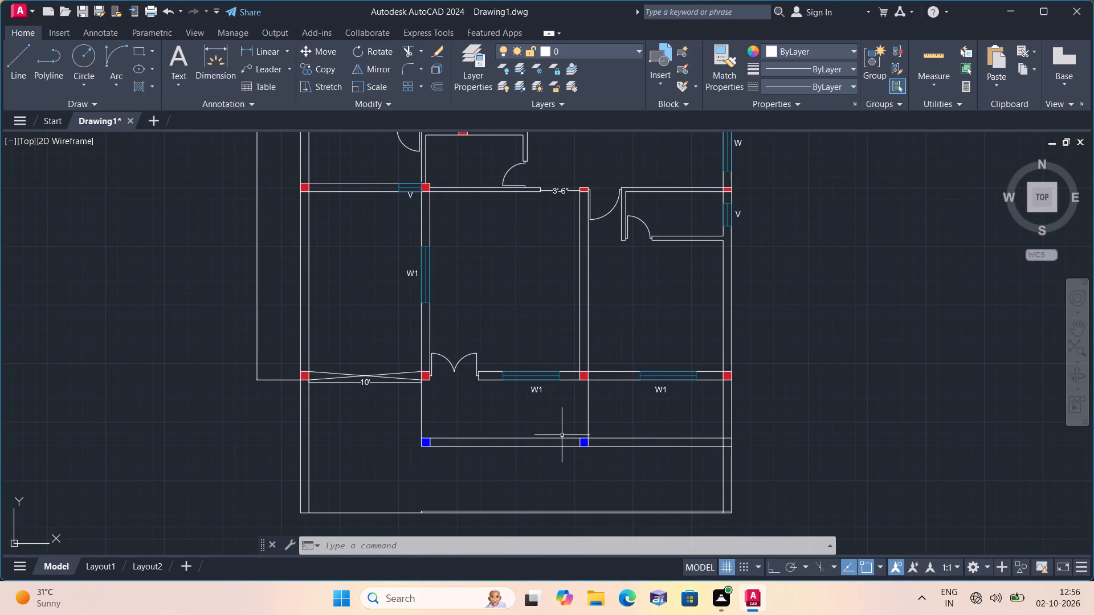
scroll(675, 410, up, 1)
middle_drag(675, 411, 712, 512)
scroll(702, 463, down, 1)
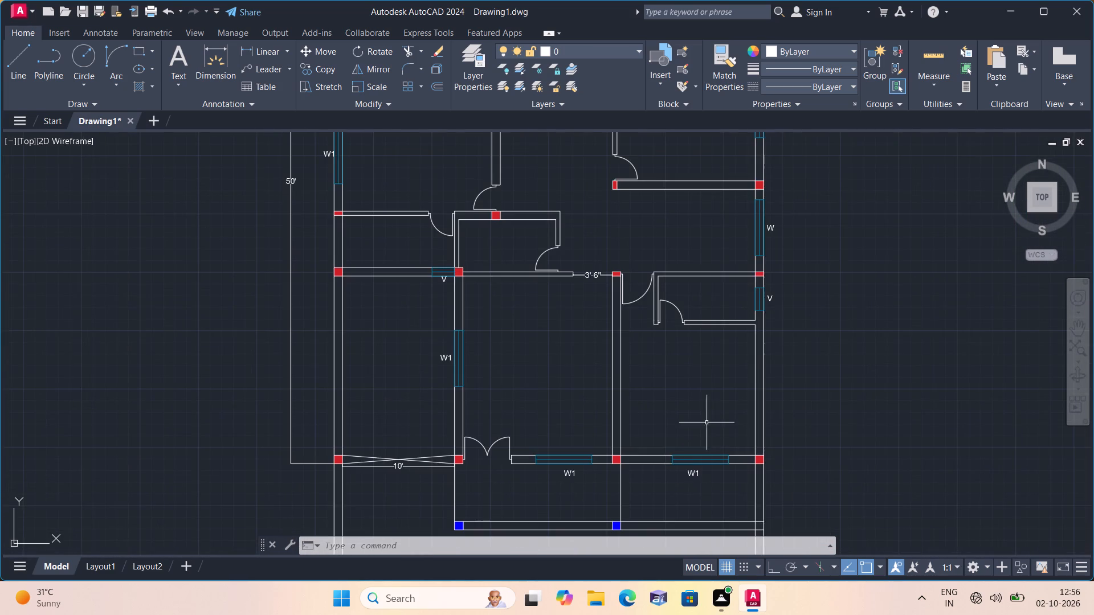
middle_drag(705, 428, 720, 555)
middle_drag(736, 367, 775, 559)
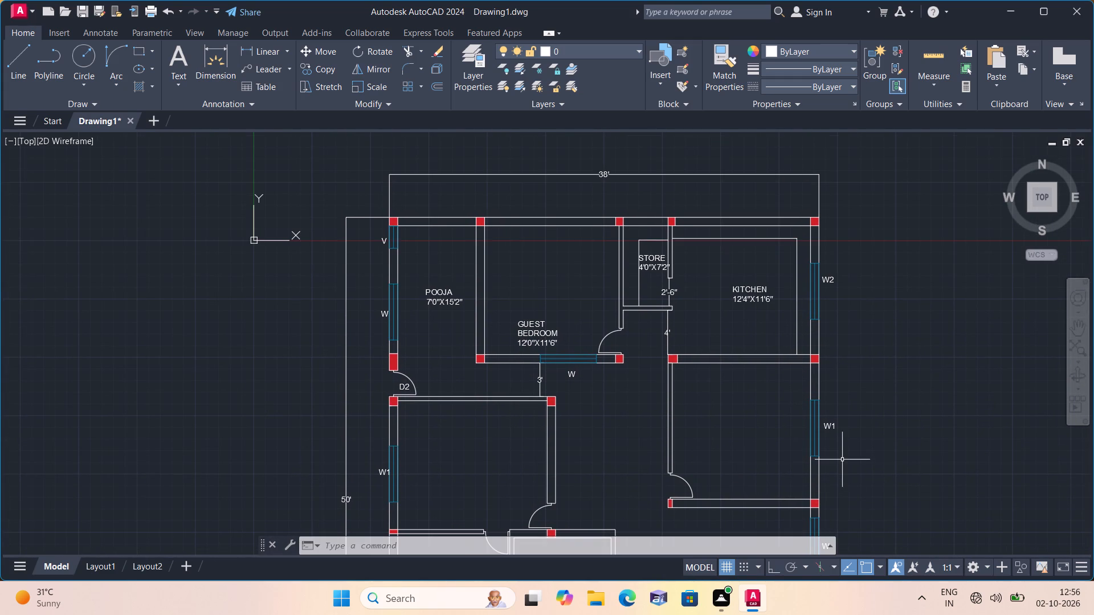
scroll(843, 458, up, 1)
middle_drag(839, 450, 808, 371)
scroll(820, 415, down, 1)
scroll(806, 359, down, 1)
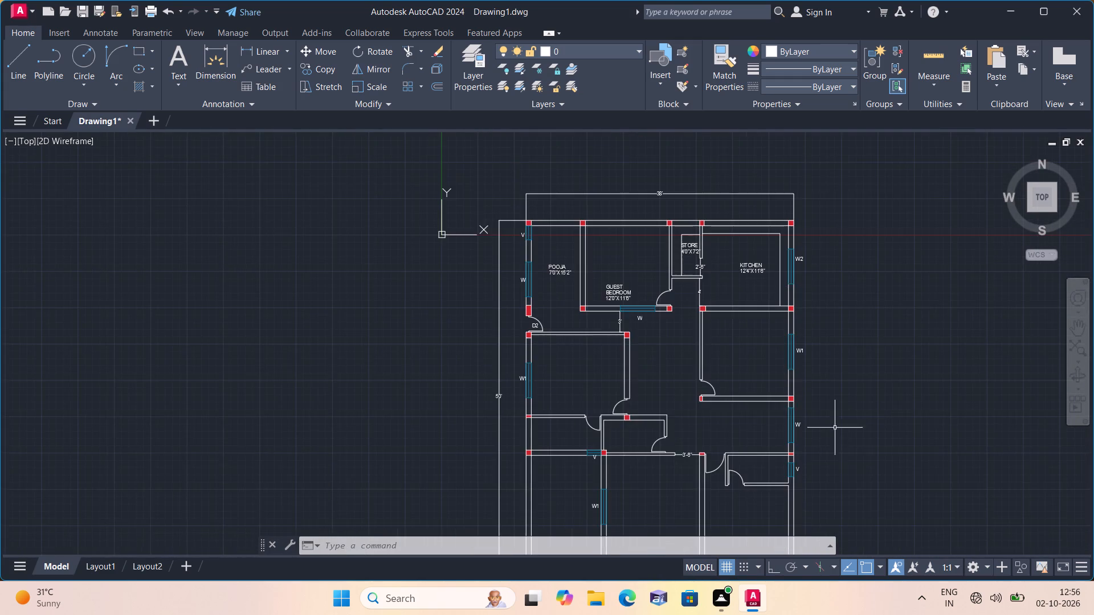
scroll(835, 444, down, 1)
middle_drag(833, 441, 815, 401)
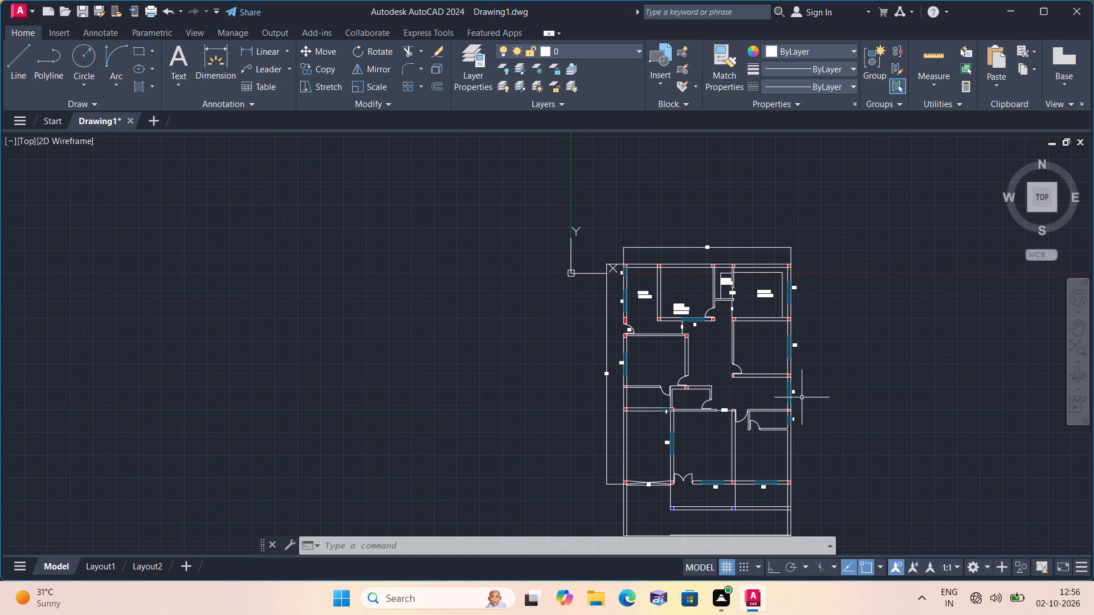
scroll(801, 394, up, 3)
scroll(801, 391, down, 1)
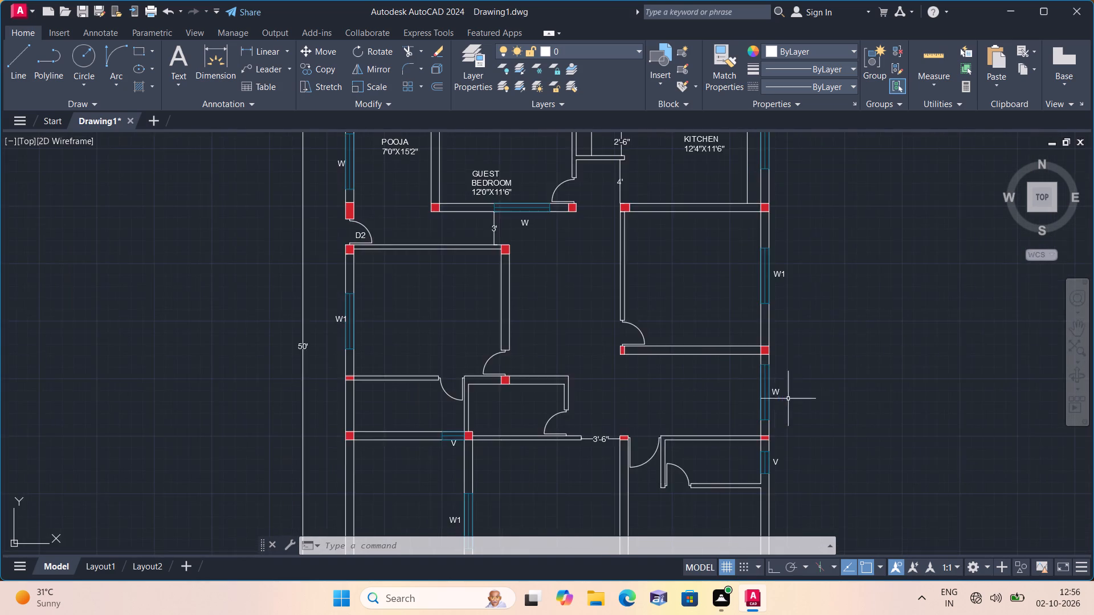
Move the W tag from the east-wall window above the V tag up to the W1-tagged window just below the KITCHEN.
scroll(771, 403, up, 2)
click(773, 380)
click(765, 372)
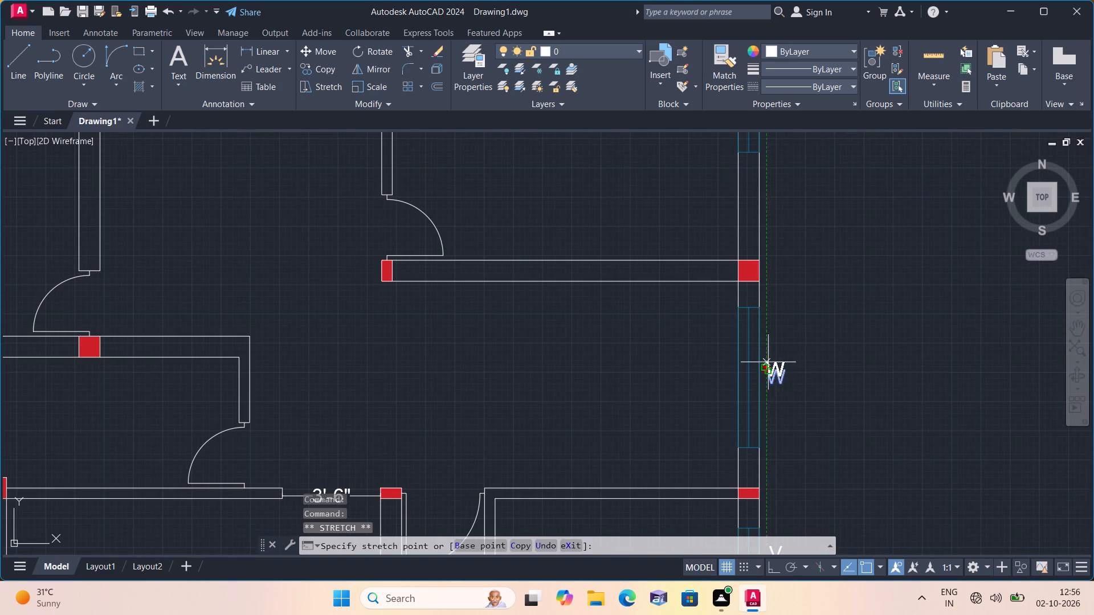
scroll(785, 317, down, 1)
middle_drag(785, 317, 817, 531)
scroll(793, 362, up, 3)
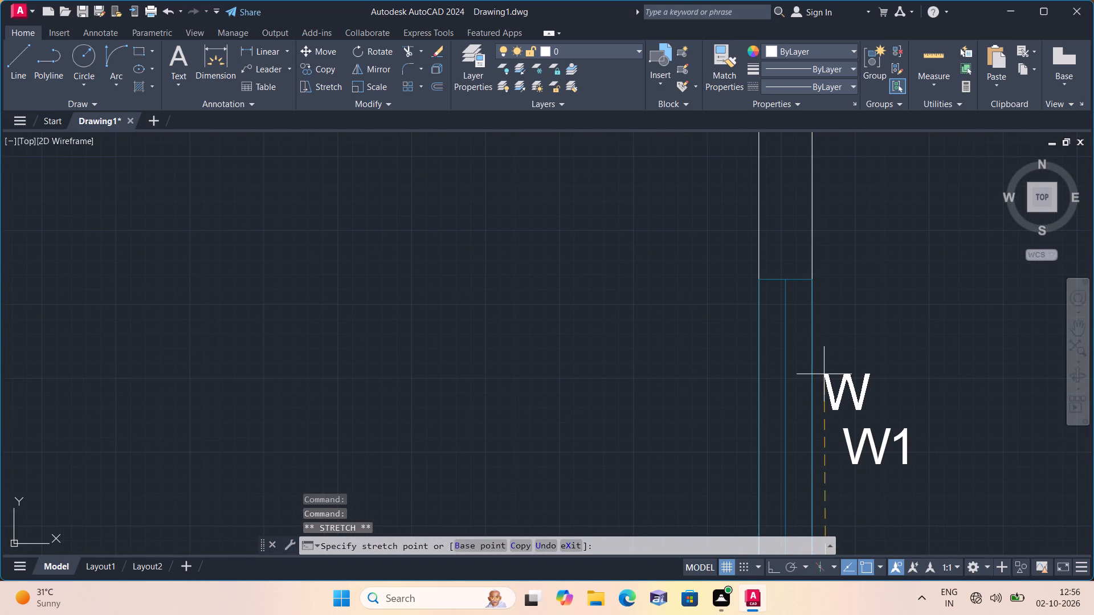
click(834, 391)
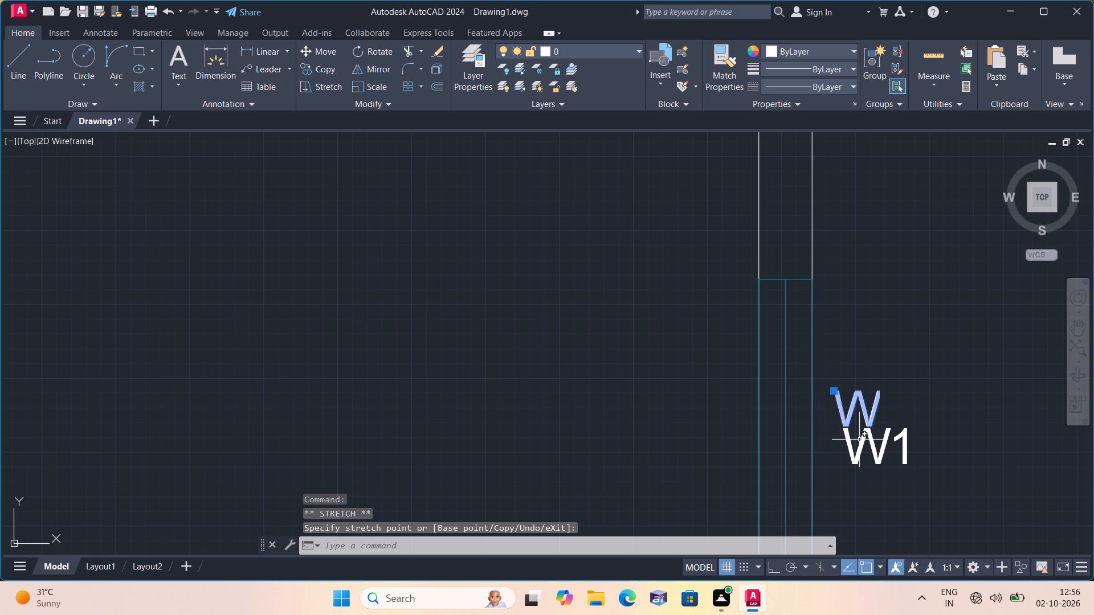
key(Escape)
Delete the W1 tag overlapping the W tag at the east-wall window below the KITCHEN.
click(858, 447)
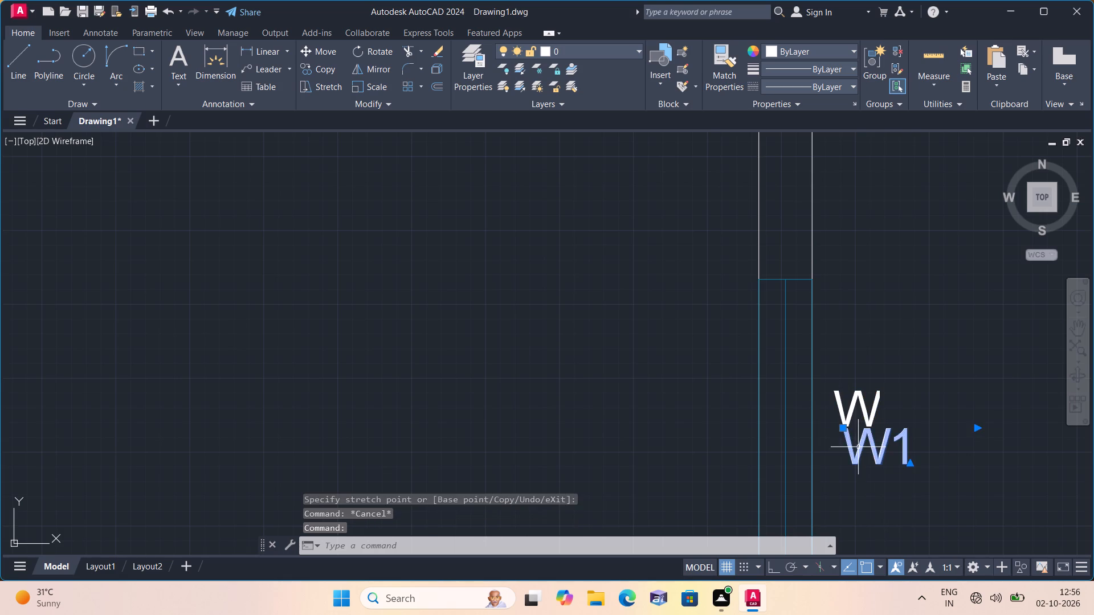
key(Delete)
Move the W tag at the east-wall window below the KITCHEN slightly down along the window.
scroll(858, 447, down, 1)
scroll(855, 427, up, 1)
click(851, 421)
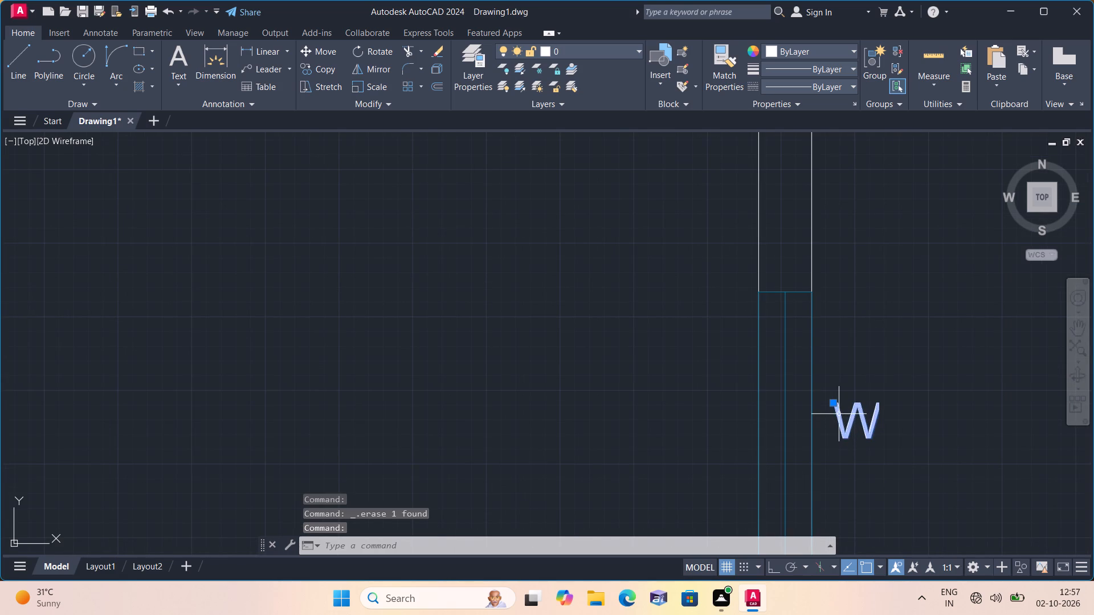
drag(835, 404, 838, 413)
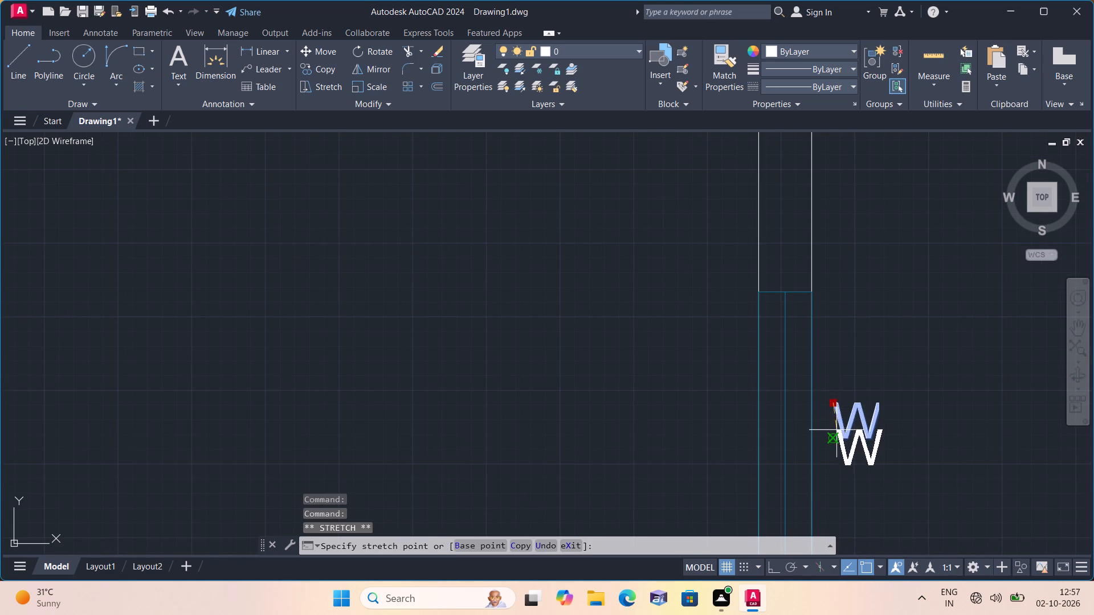
click(836, 430)
key(Escape)
Move the W tag below the GUEST BEDROOM window up close to the wall and nearer the window's middle.
scroll(835, 438, down, 2)
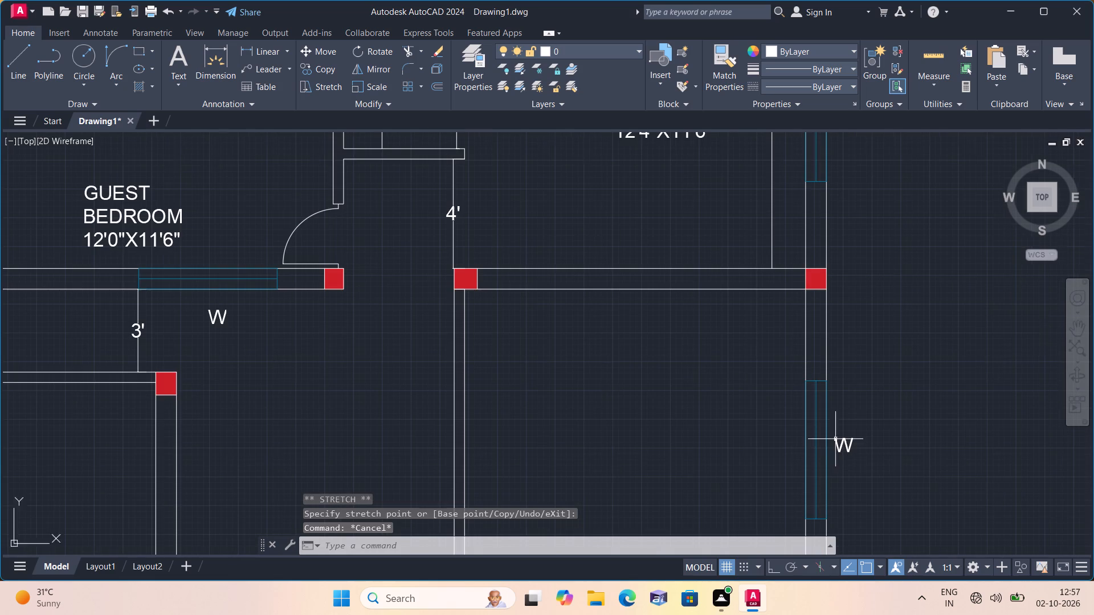
scroll(834, 440, down, 1)
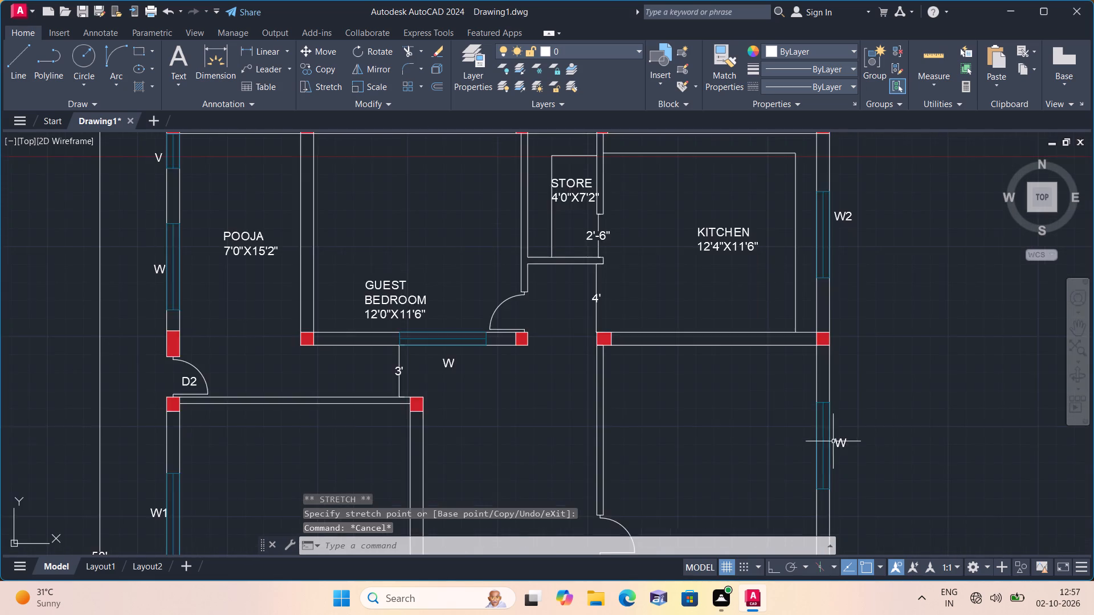
scroll(780, 440, down, 2)
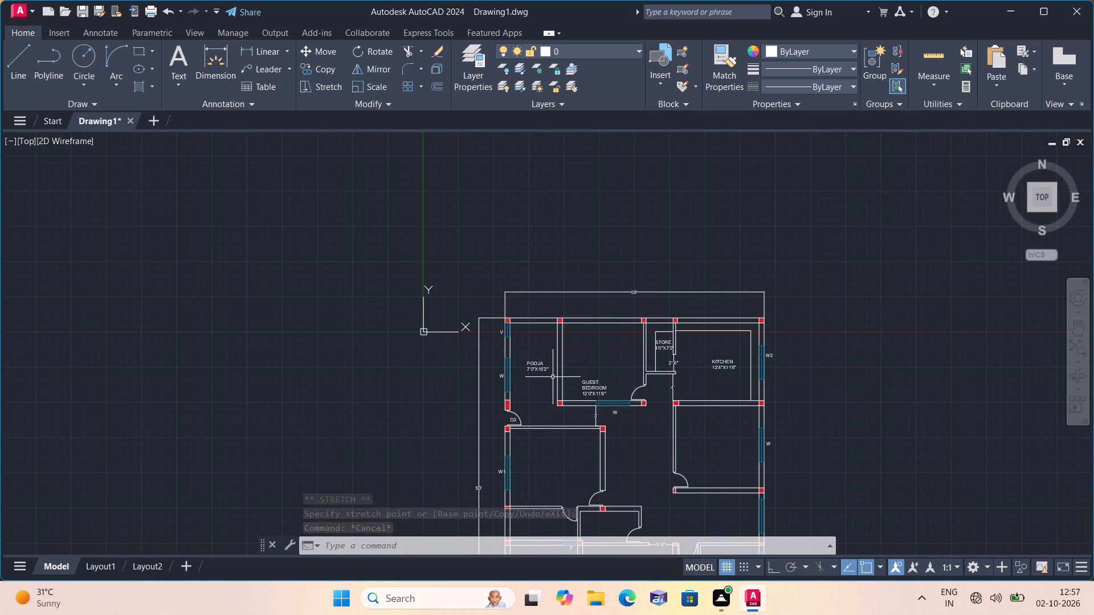
scroll(623, 421, up, 1)
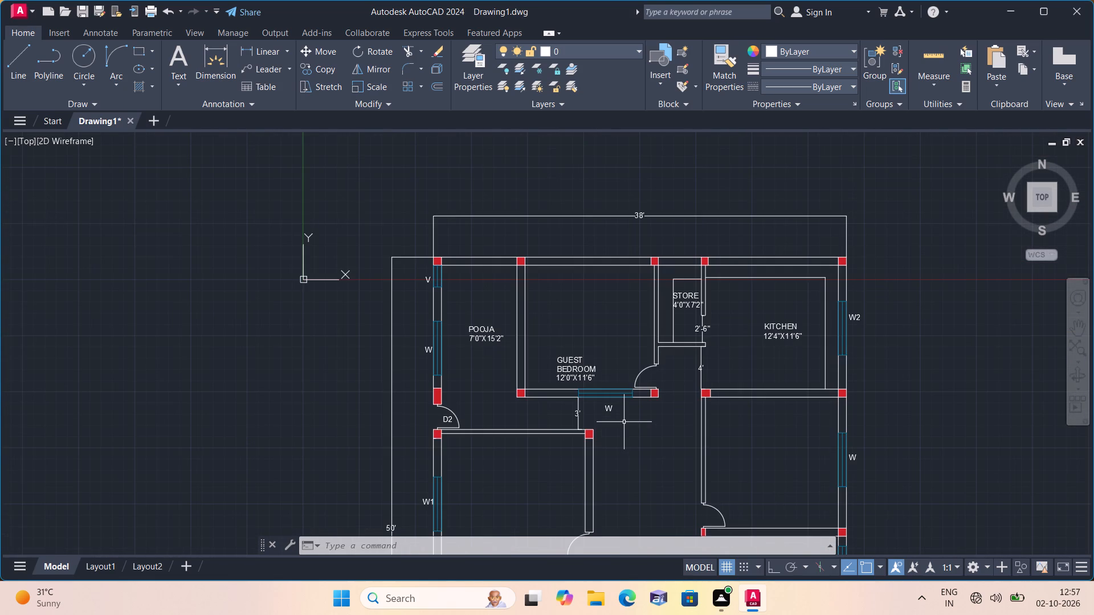
scroll(517, 357, up, 2)
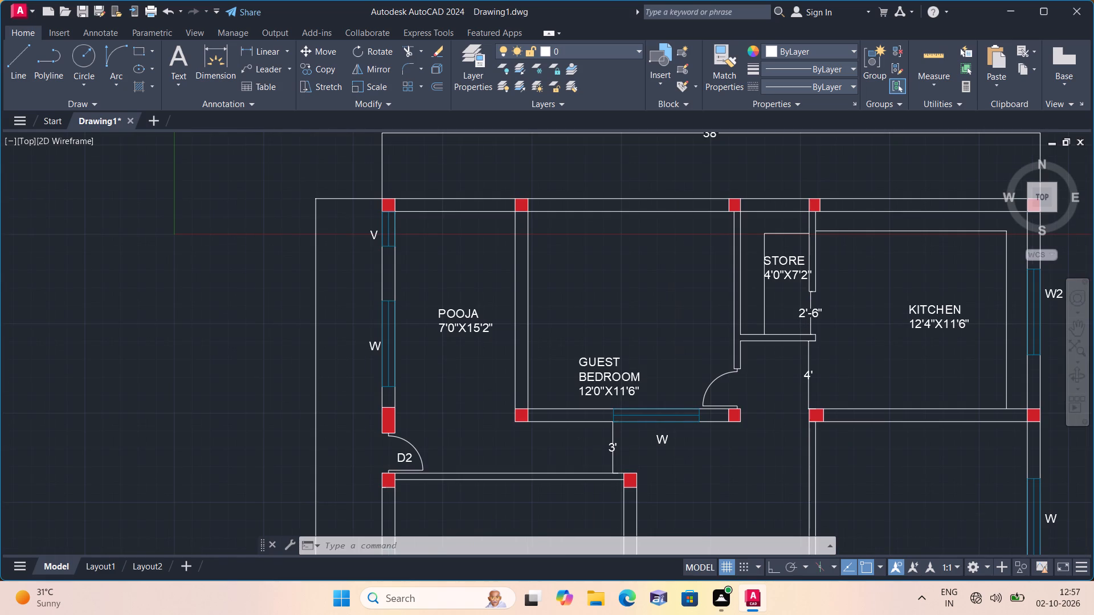
scroll(517, 357, down, 1)
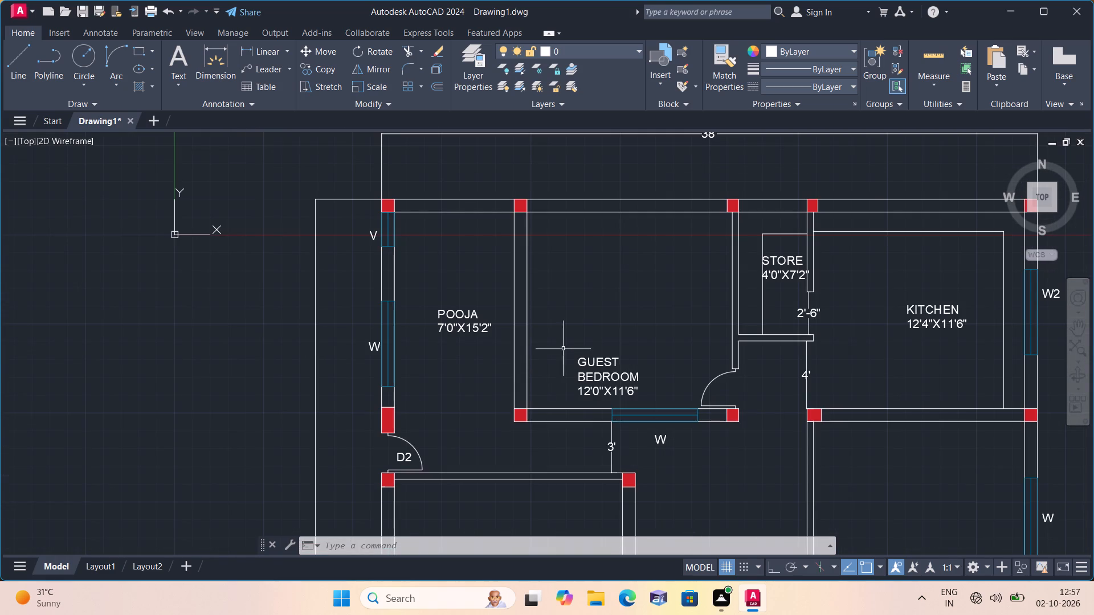
scroll(610, 409, up, 1)
scroll(692, 460, up, 2)
click(688, 446)
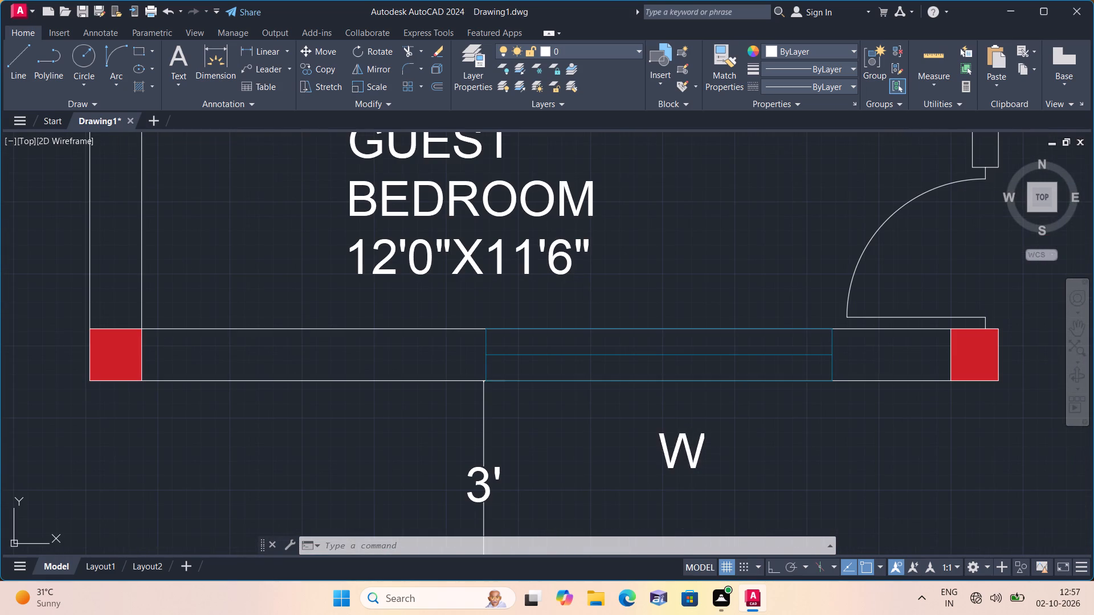
click(660, 437)
click(632, 393)
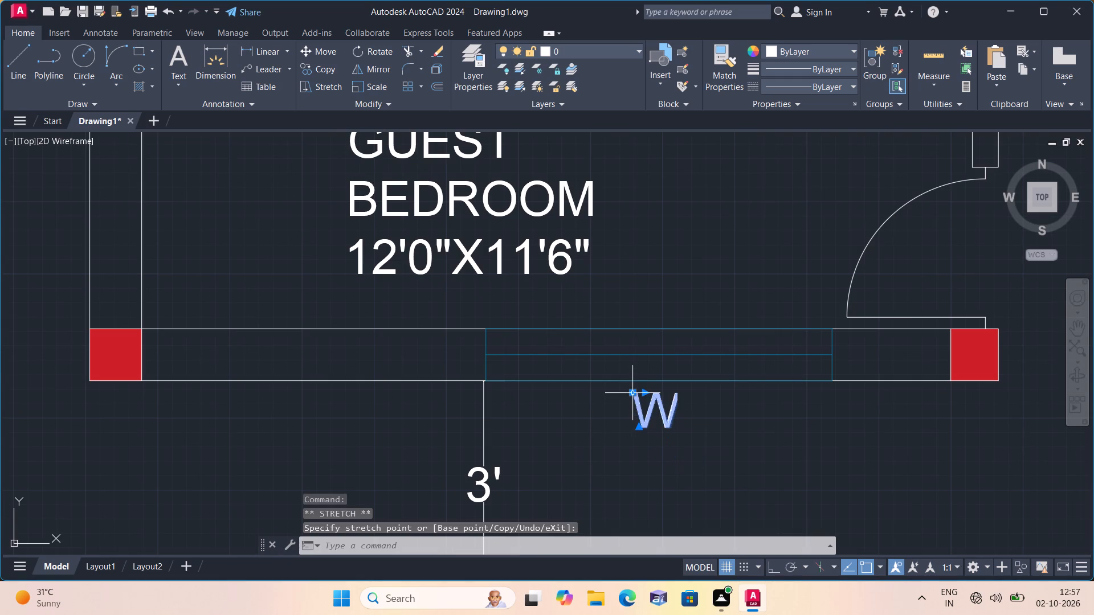
scroll(624, 399, down, 1)
key(Escape)
Add a three-line multiline text label COMMON / BEDROOM / 13'4"X11'6" in the room south of door D2.
scroll(620, 407, down, 2)
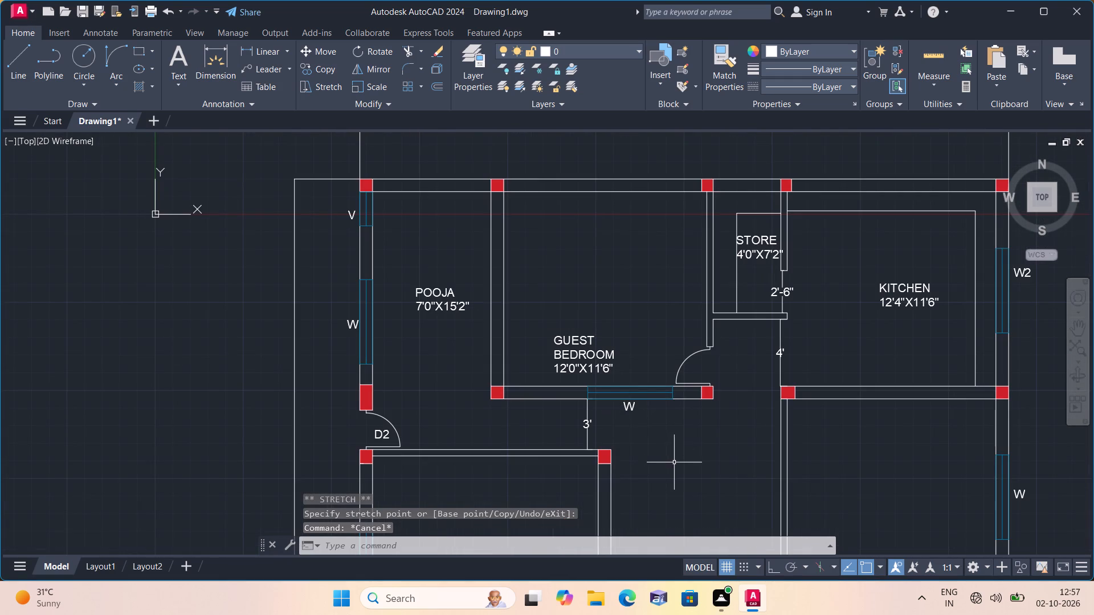
middle_drag(670, 456, 650, 363)
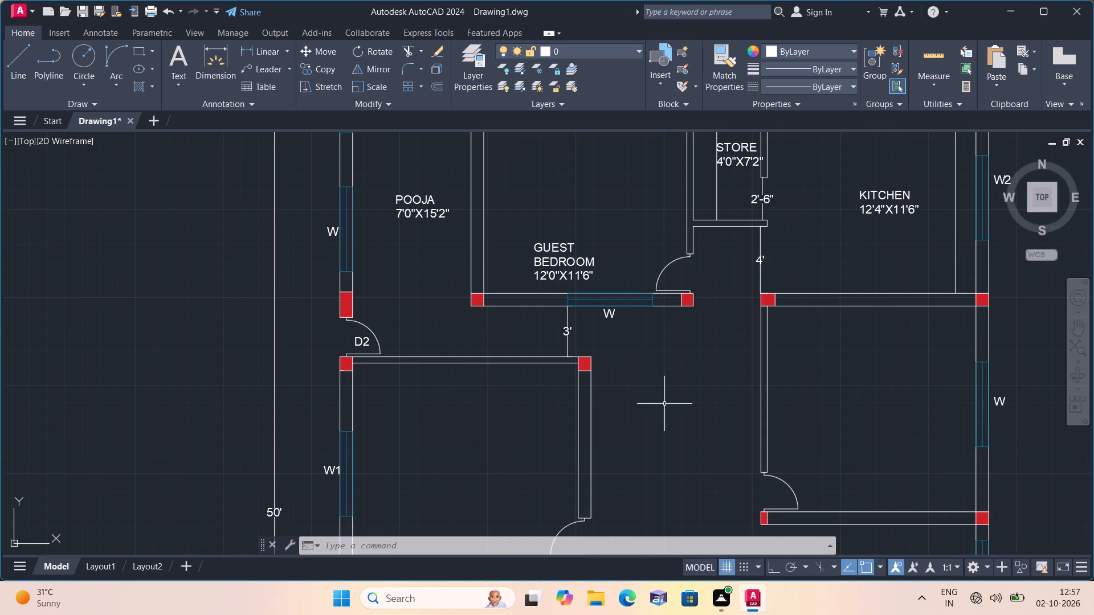
text(mt)
key(space)
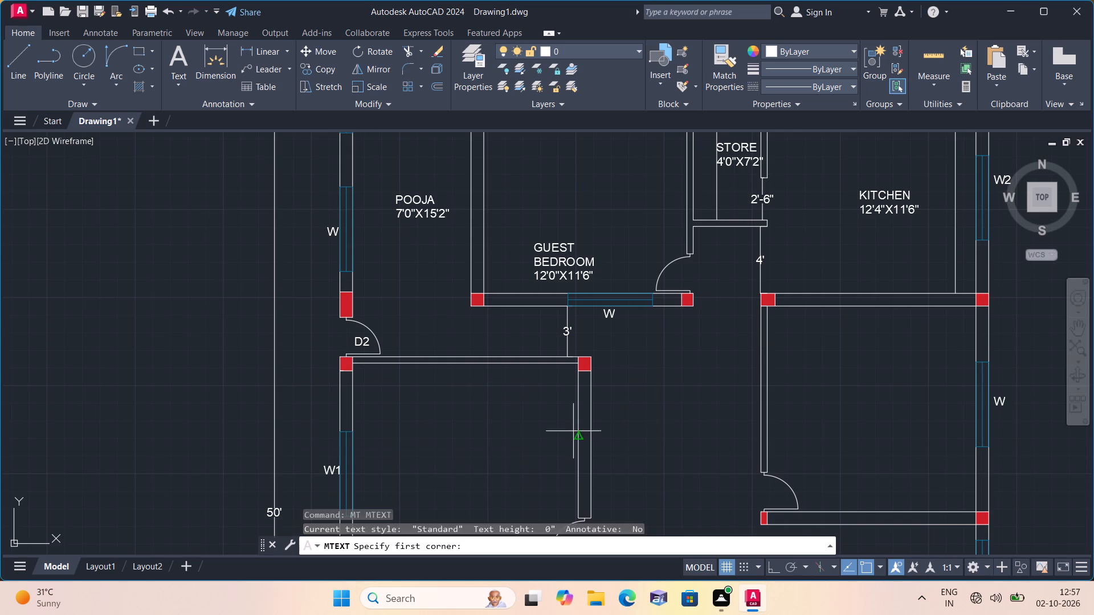
triple_click(463, 427)
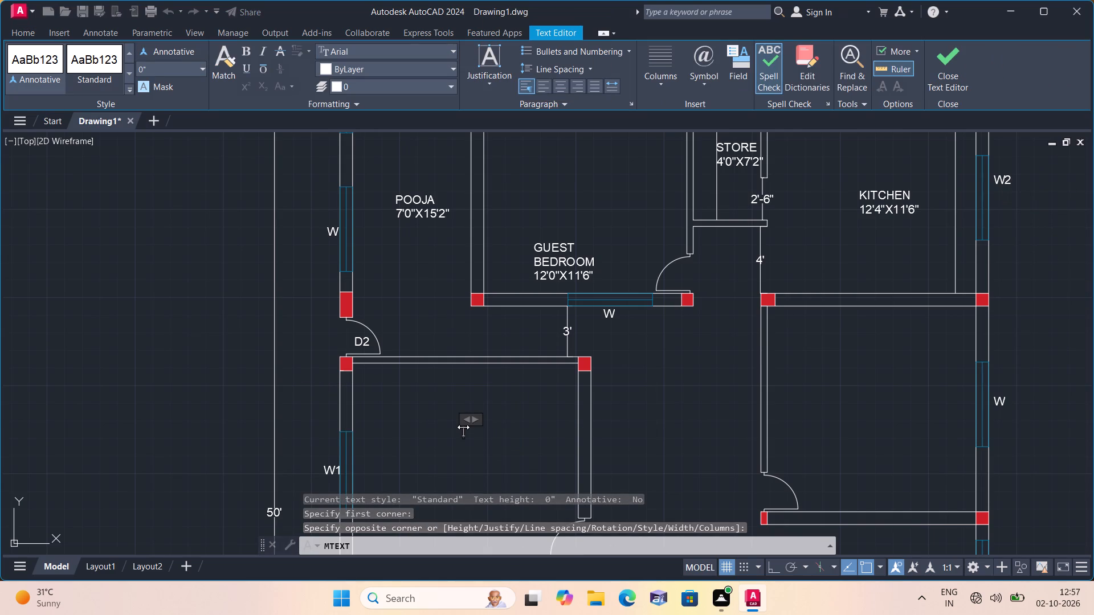
text(COMMON)
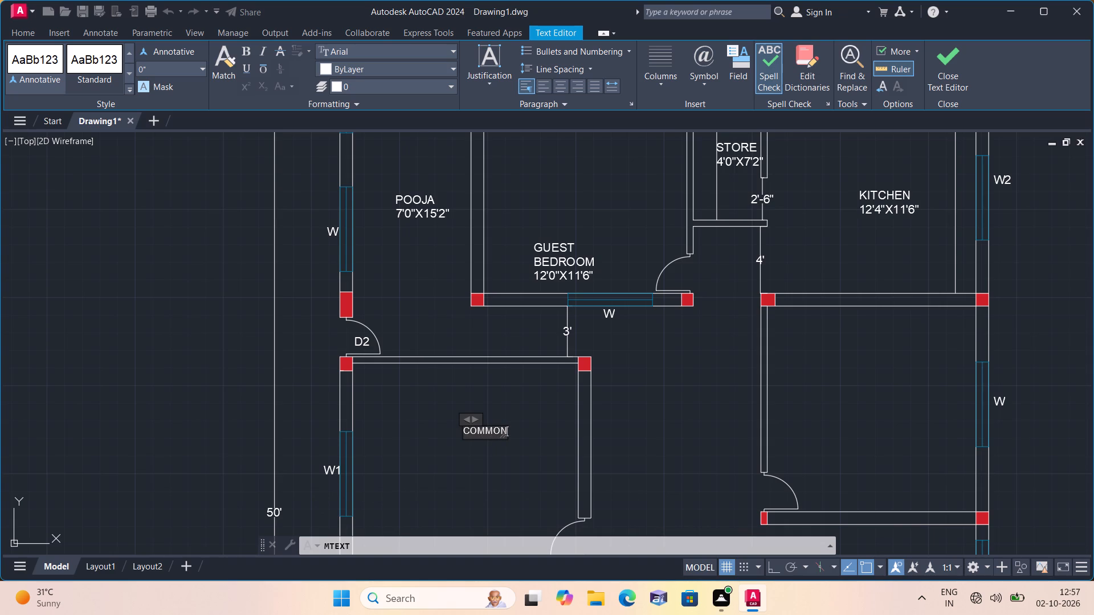
key(Return)
text(BEDR)
text(OOM)
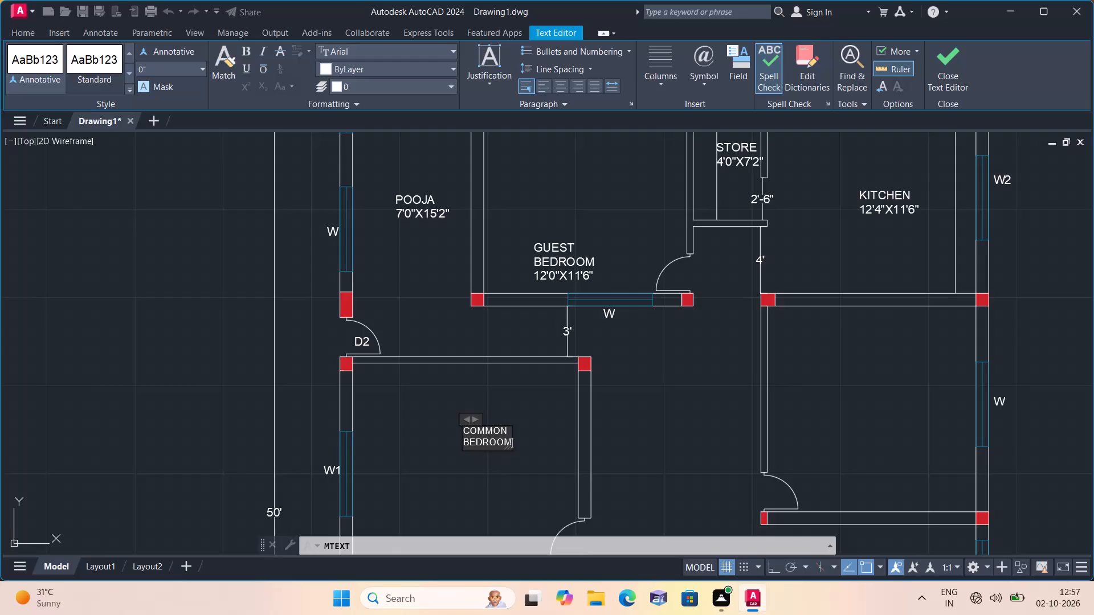
key(Return)
text(13)
text('4)
key(shift+quotedbl)
key(x)
text(11)
key(apostrophe)
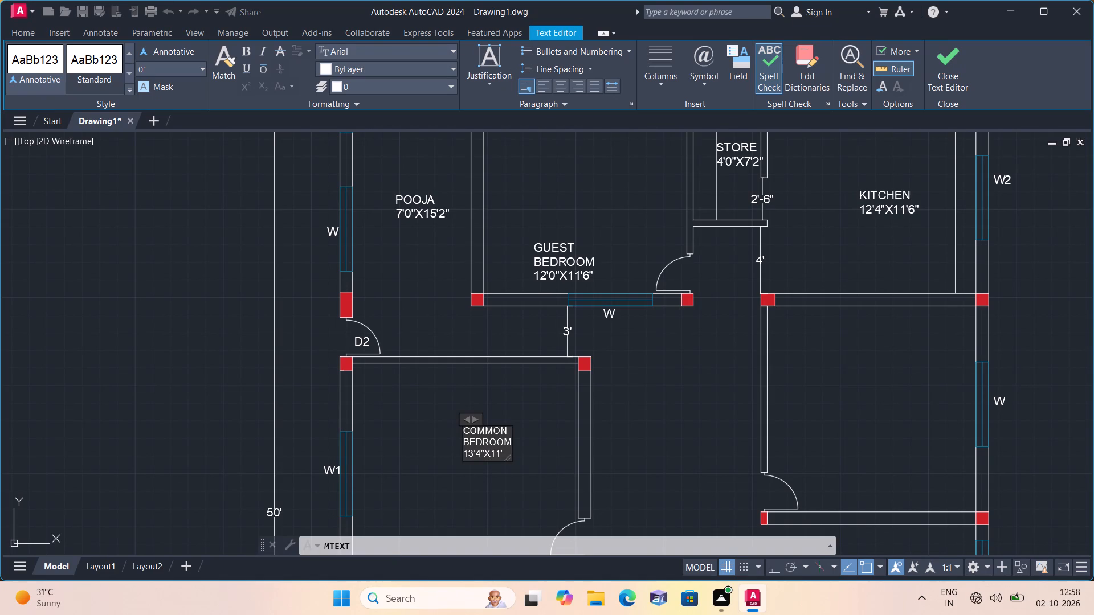
key(6)
key(shift+quotedbl)
click(434, 445)
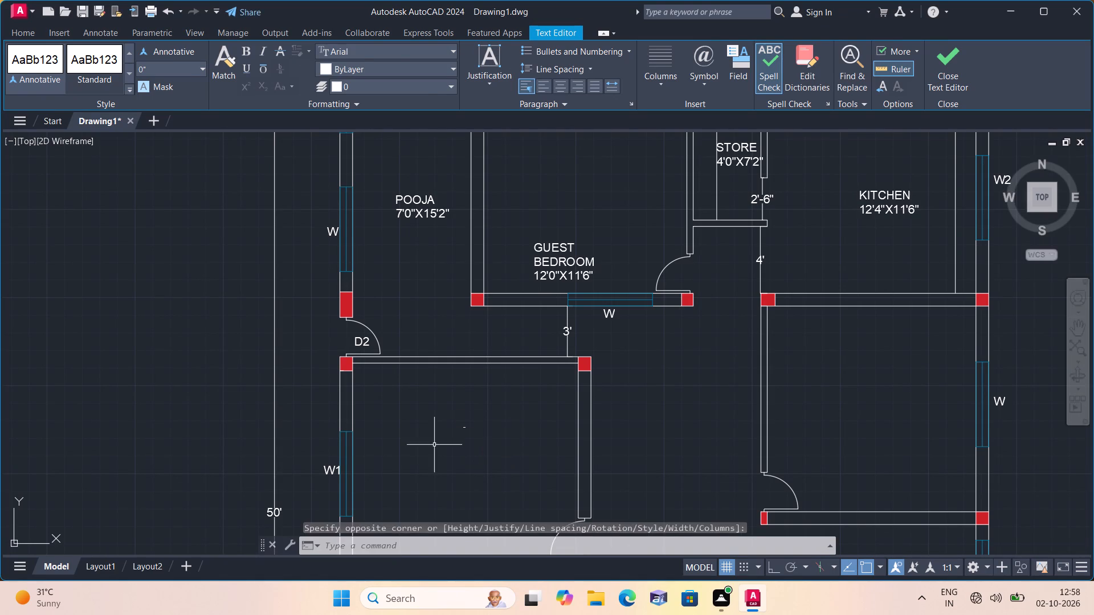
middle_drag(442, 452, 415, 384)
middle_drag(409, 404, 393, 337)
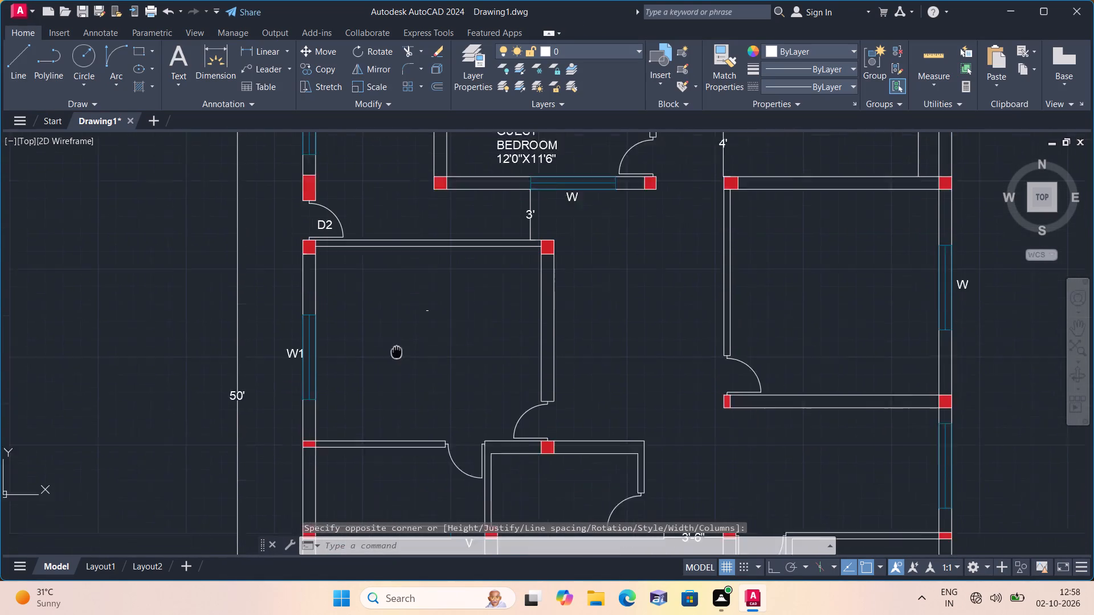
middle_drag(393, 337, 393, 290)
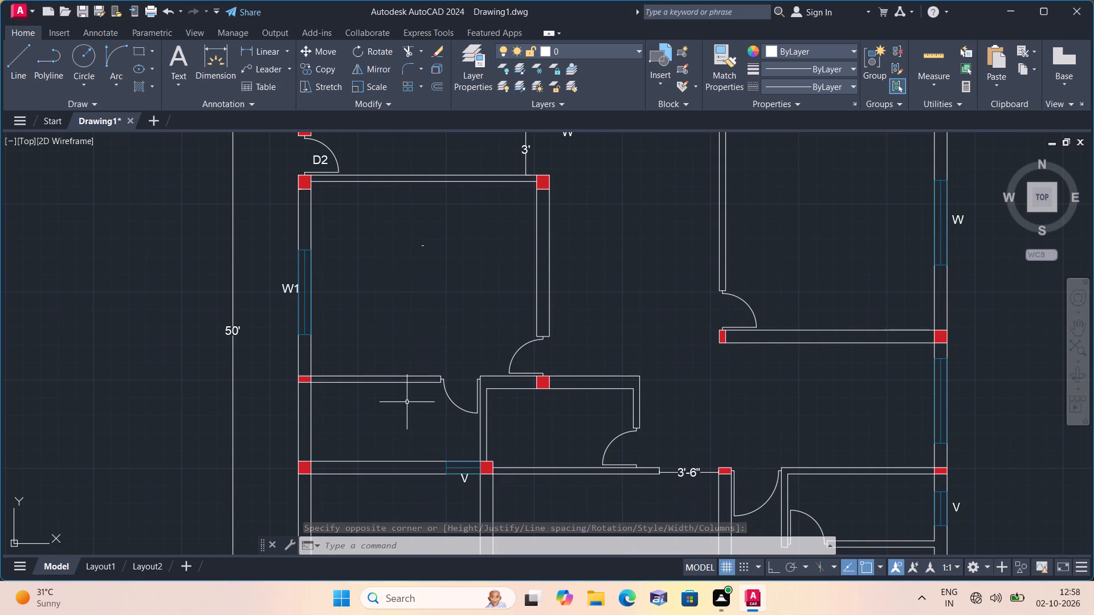
Add a two-line multiline text label TOILET / 10'0"X4'8" in the small west-wall room south of the common bedroom.
key(space)
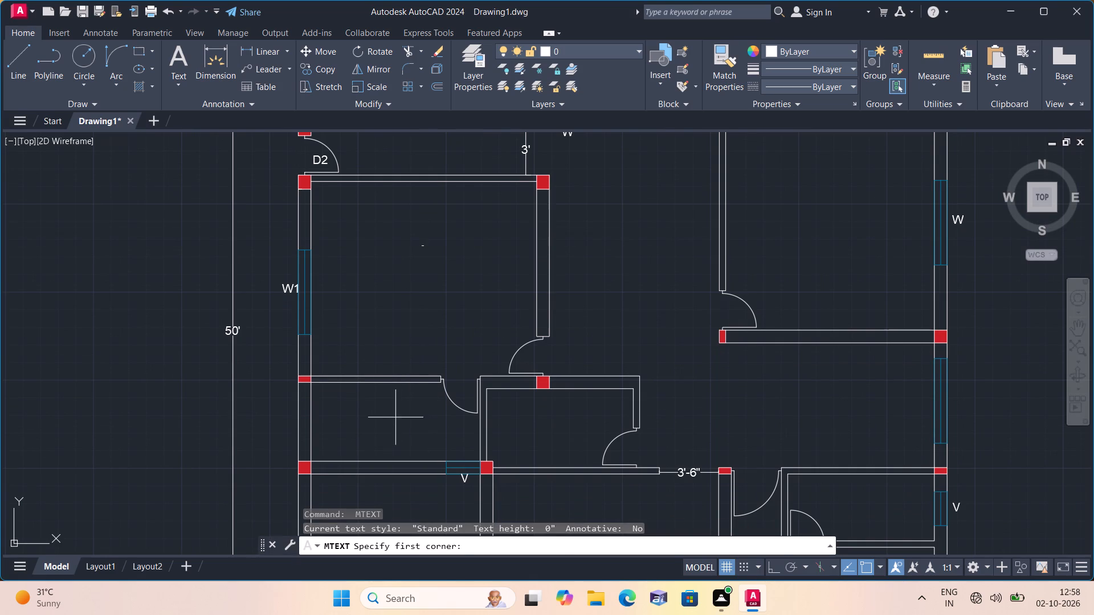
triple_click(393, 417)
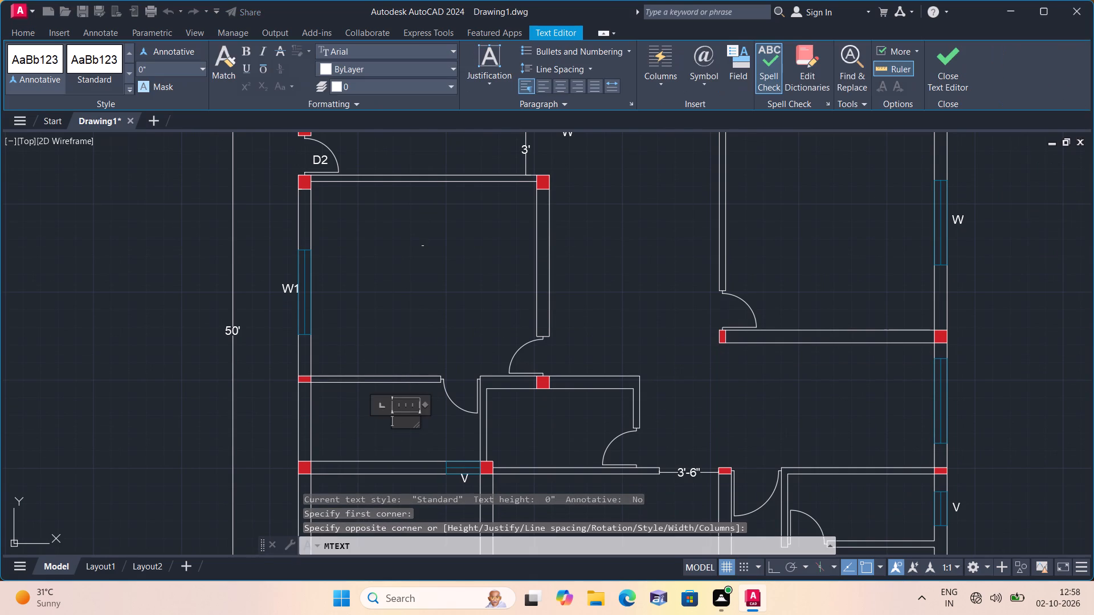
text(TOILET)
key(Return)
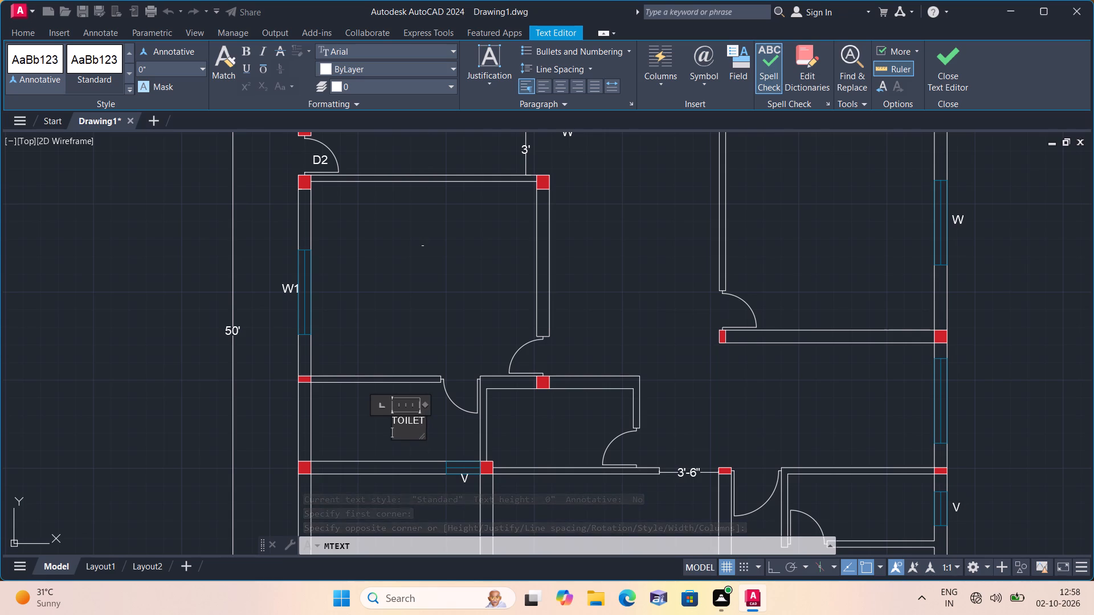
text(10')
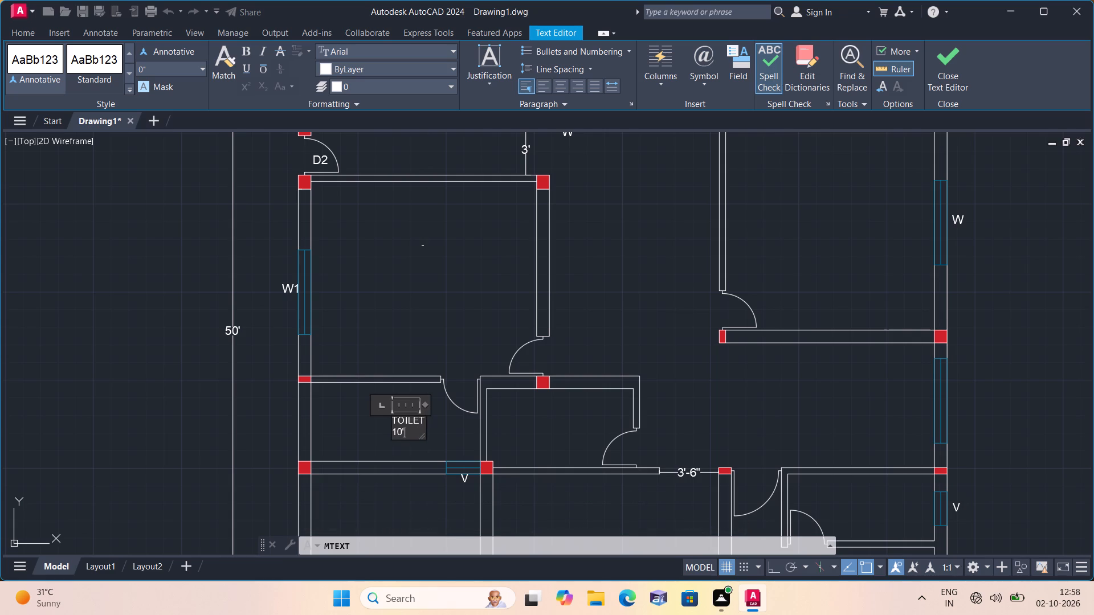
key(0)
text("X)
text(4'8)
key(shift+quotedbl)
click(357, 430)
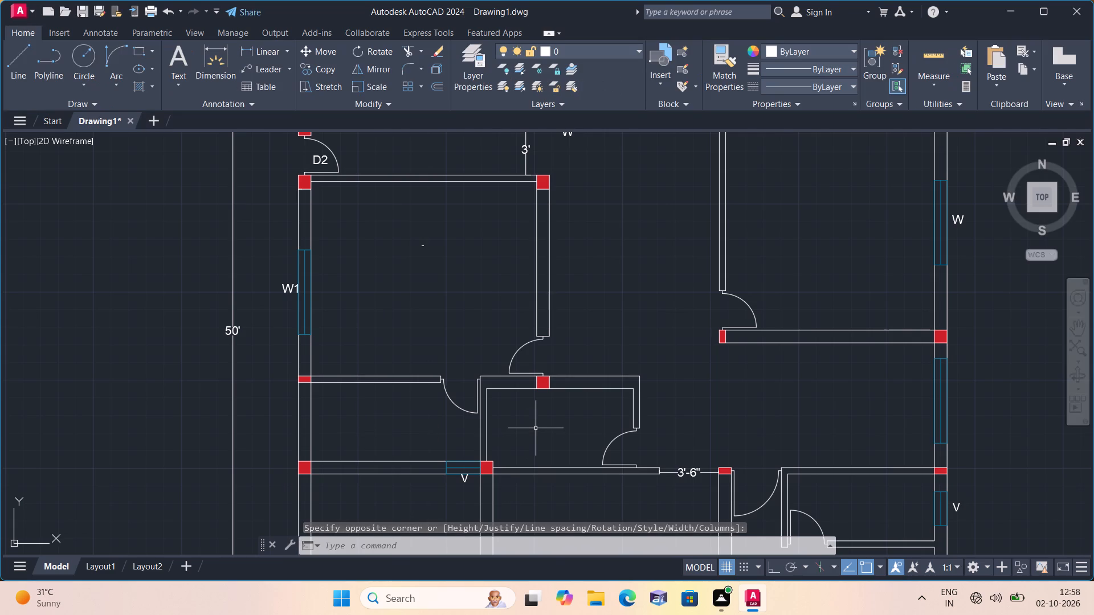
Add a three-line multiline text label COMMON / TOILET / 8'8"X4'8" in the small room just east of the west-wall toilet.
key(space)
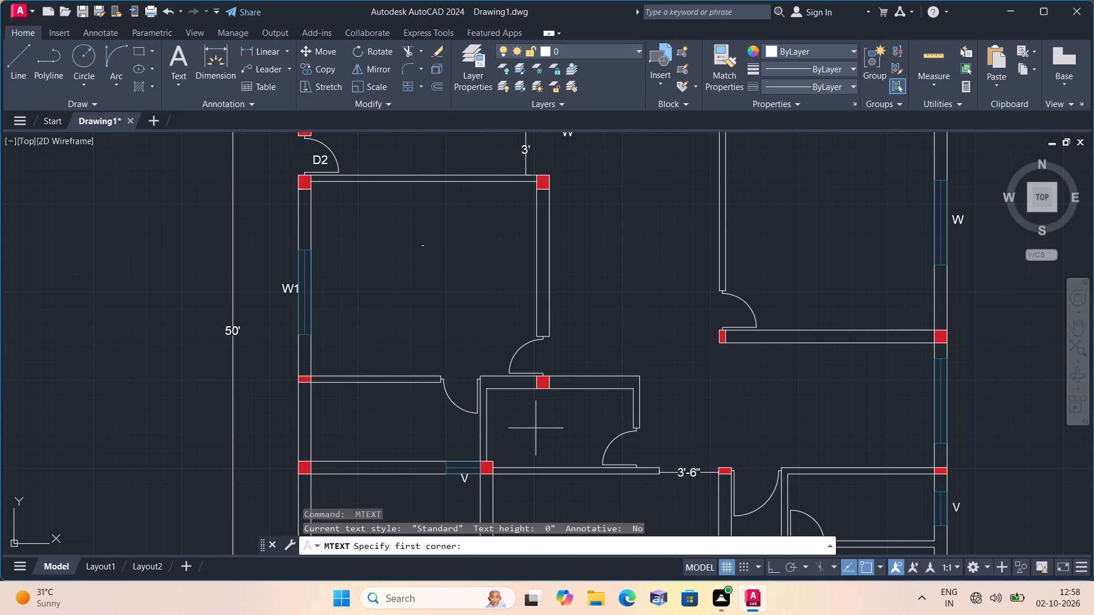
triple_click(536, 428)
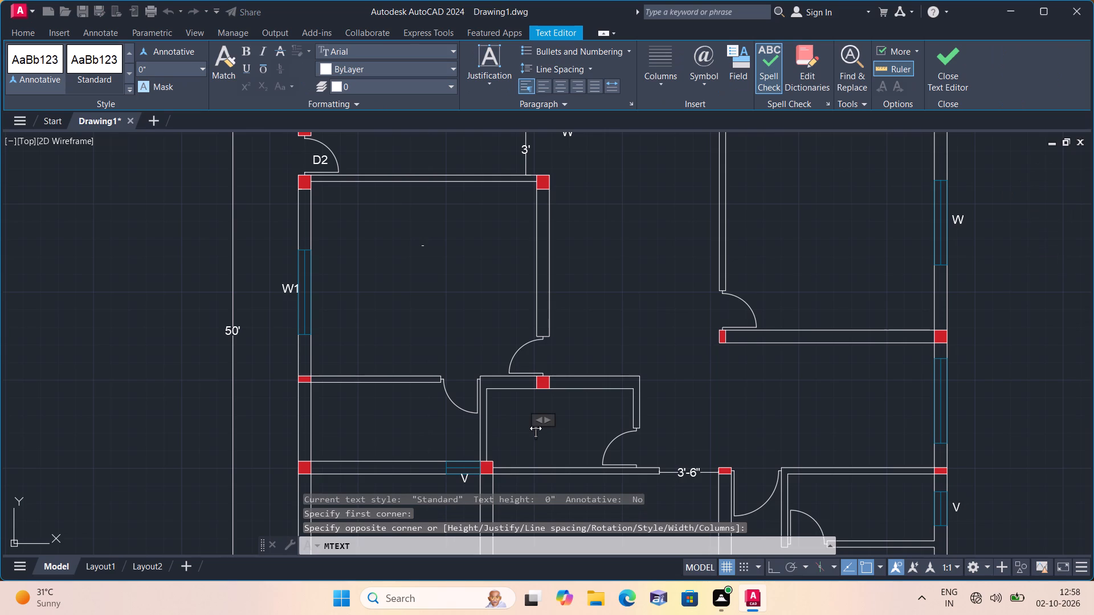
text(COMM)
text(ON)
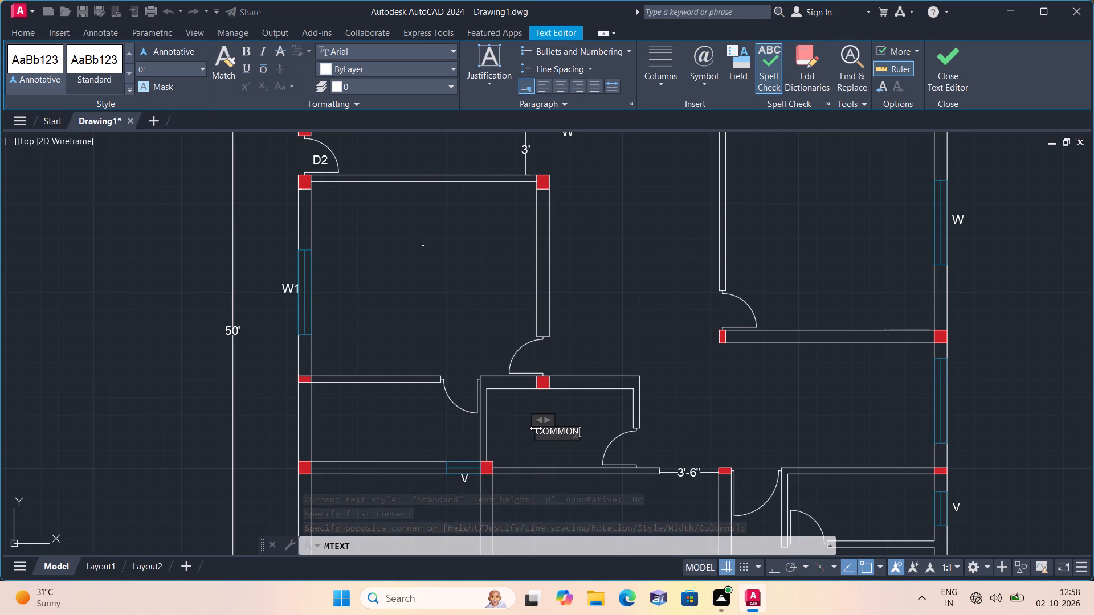
key(Return)
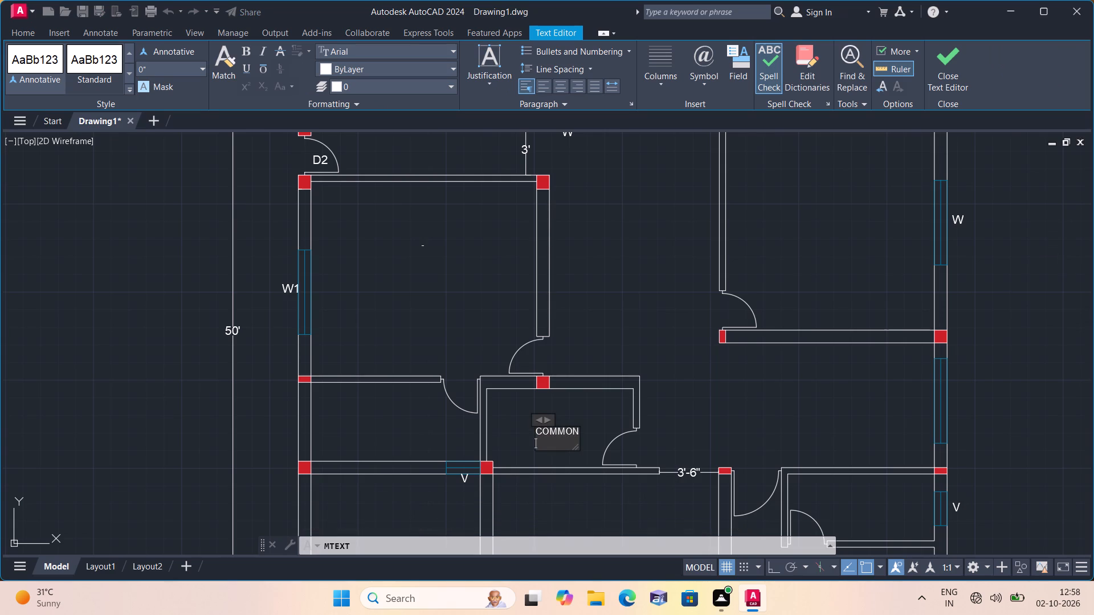
text(TOILET)
key(Return)
key(8)
text('8)
key(shift+quotedbl)
key(x)
text(4'8")
click(591, 407)
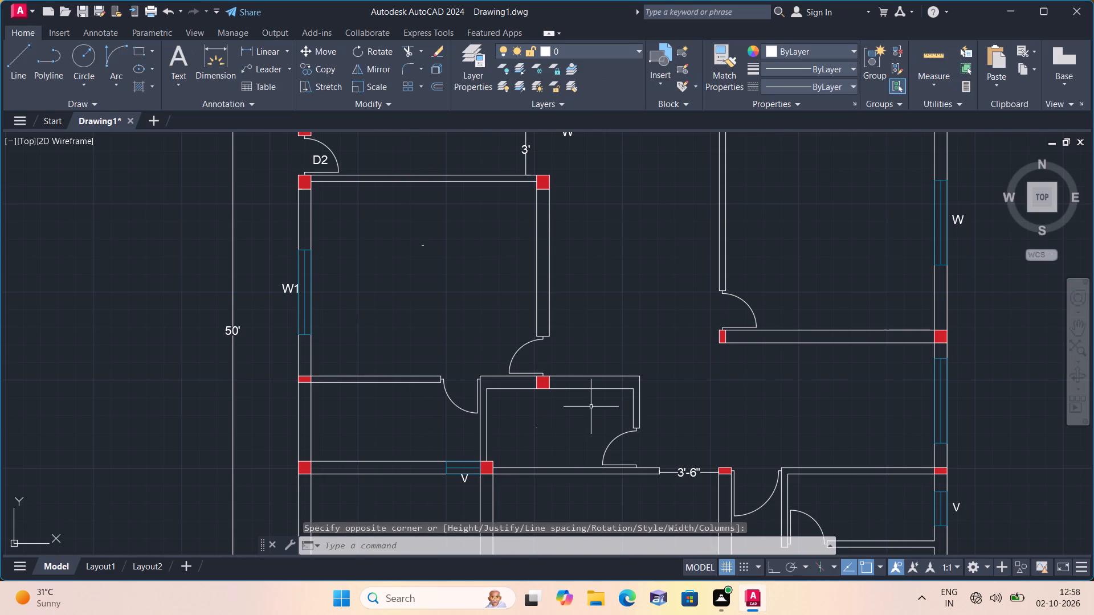
Add a two-line multiline text label PORCH / 10'0"X16'0" in the space south of the west-wall toilet, beside the W1 window.
scroll(591, 407, down, 1)
middle_drag(609, 475, 603, 367)
scroll(603, 367, down, 1)
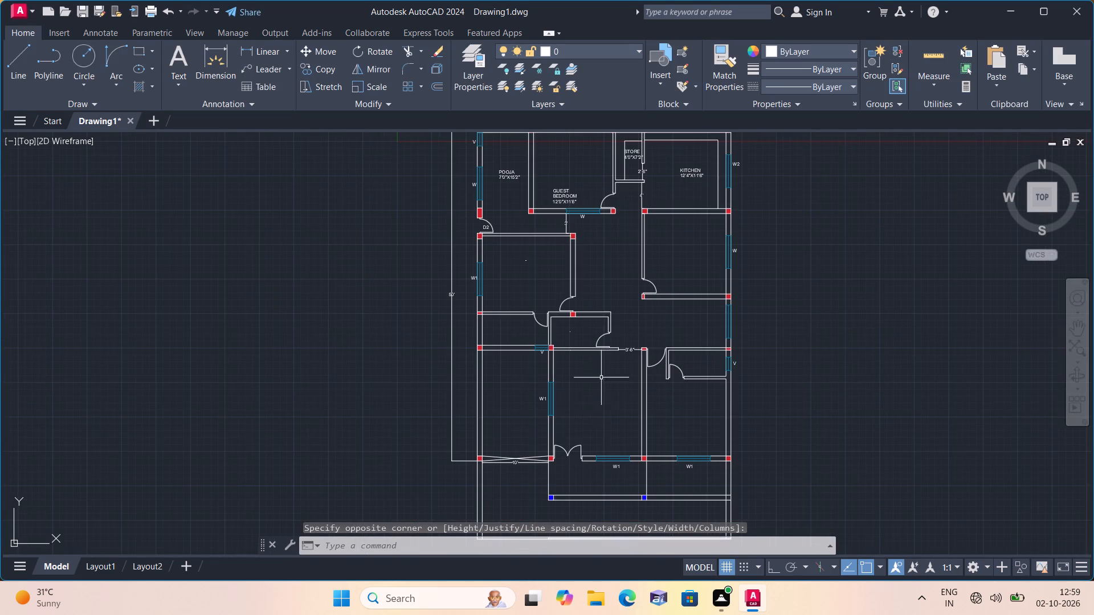
scroll(497, 411, up, 2)
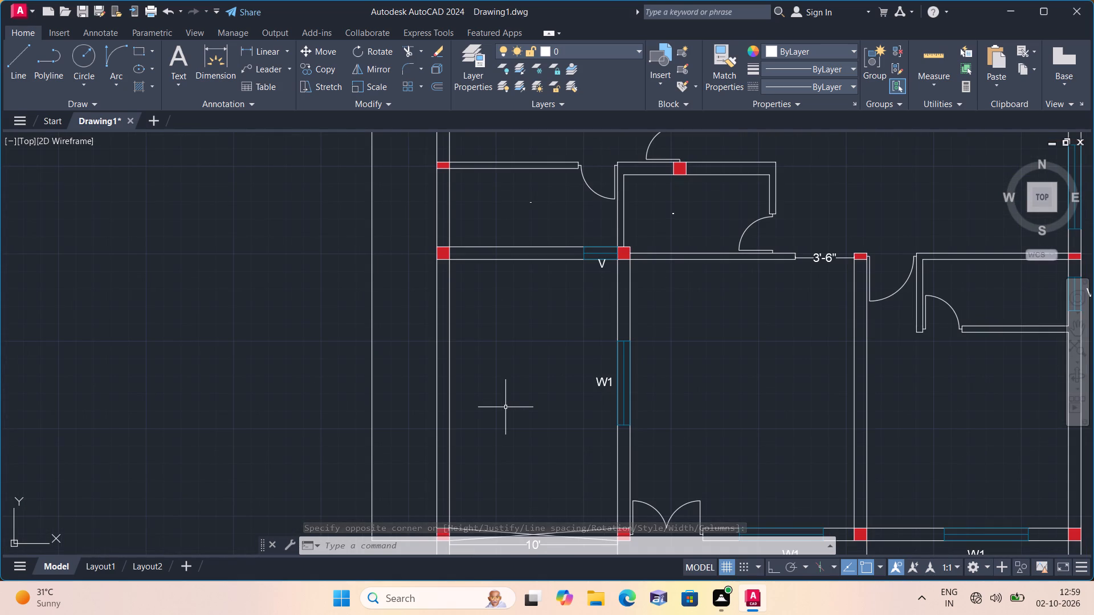
key(space)
triple_click(507, 342)
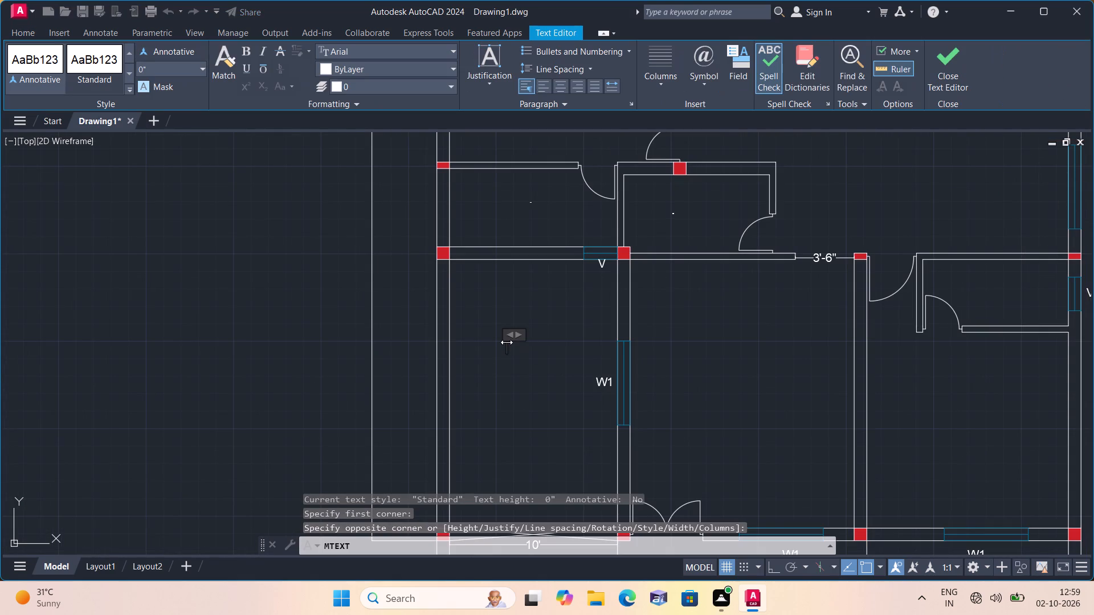
text(PORCH)
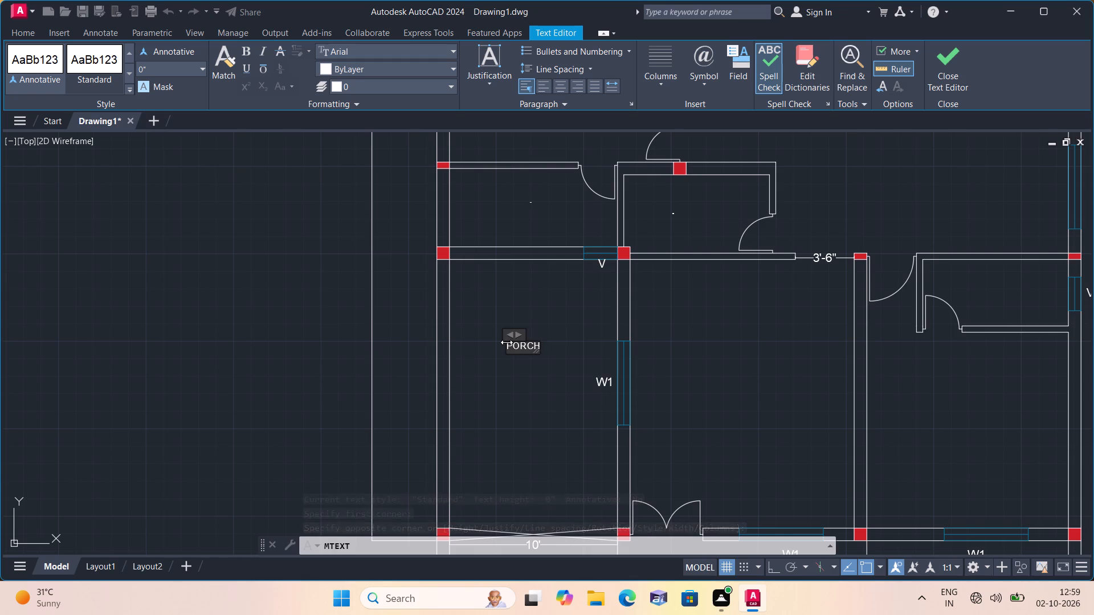
key(Return)
text(10'0)
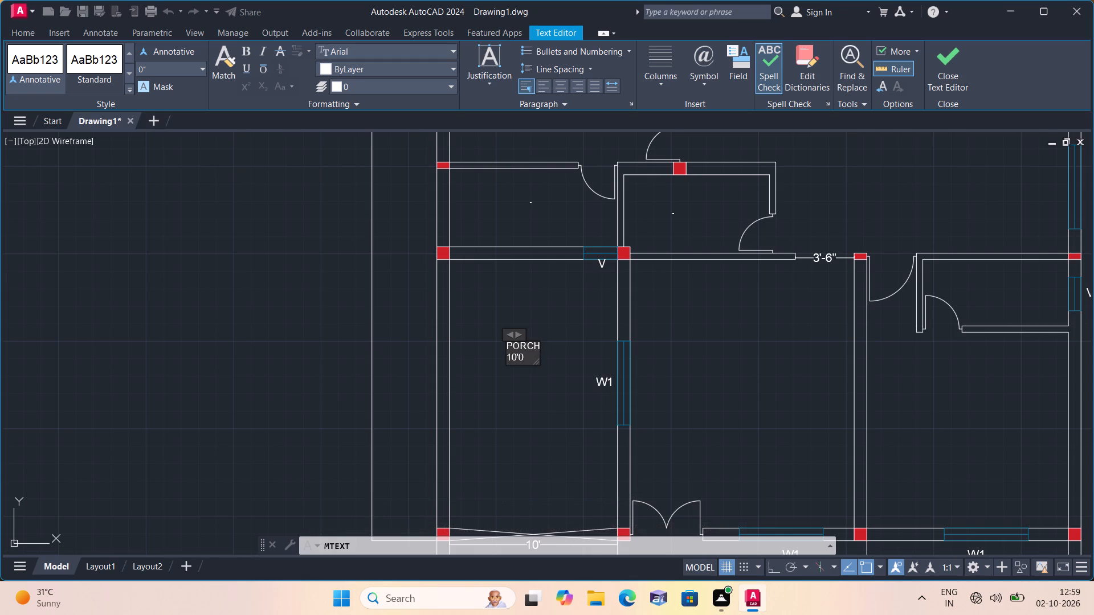
key(shift+quotedbl)
key(x)
text(16'0")
click(483, 389)
Add a multiline text label MAIN GATE just above the crossed 10' gate opening at the porch's south end.
middle_drag(497, 386, 435, 345)
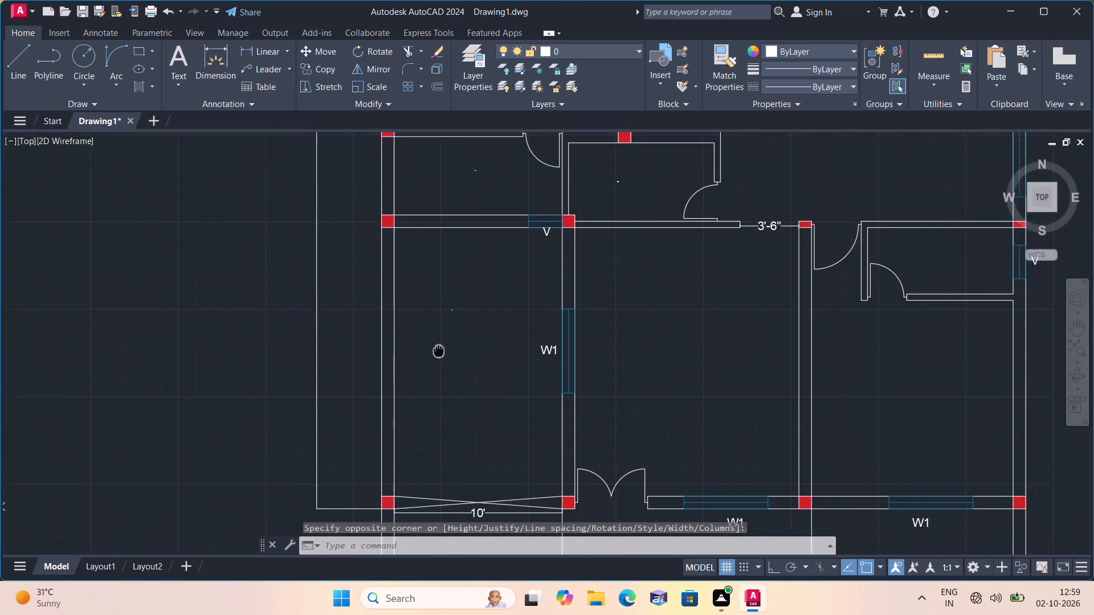
middle_drag(435, 345, 432, 331)
scroll(444, 453, up, 1)
key(space)
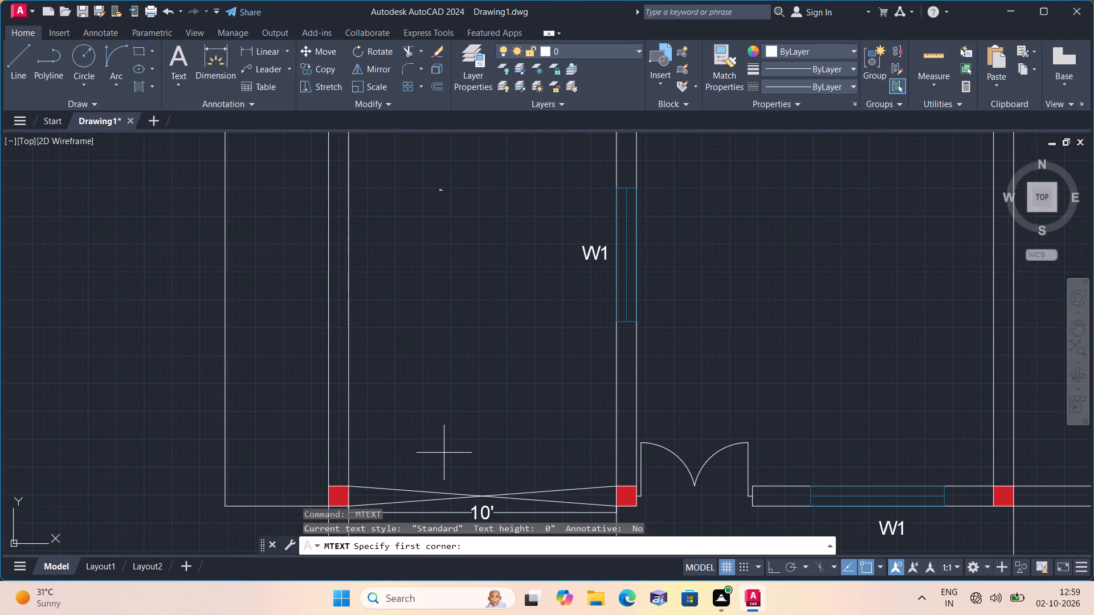
triple_click(474, 478)
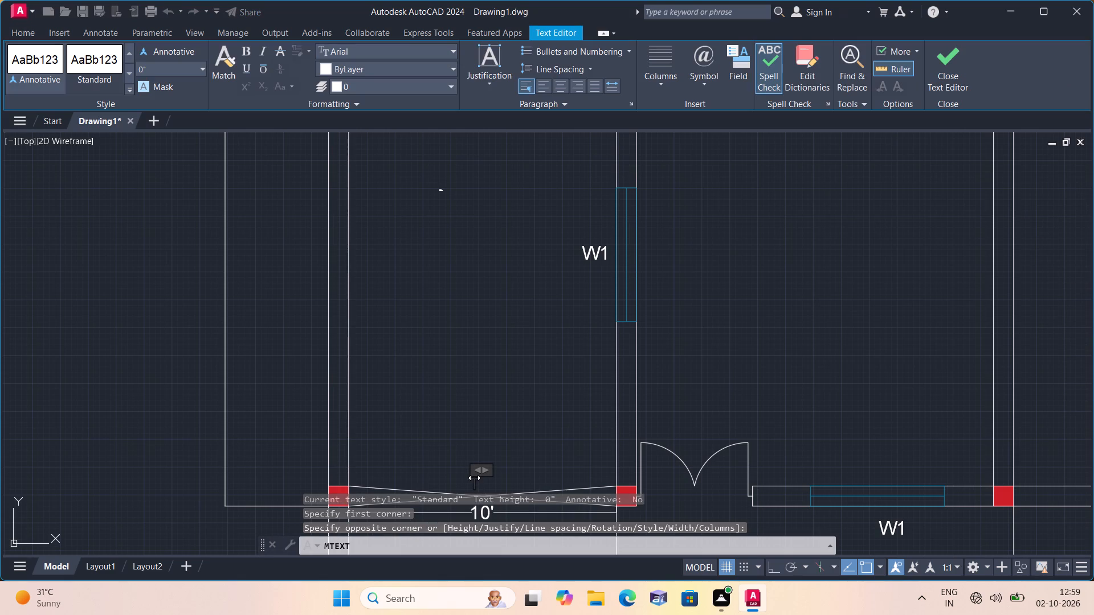
text(MAIN)
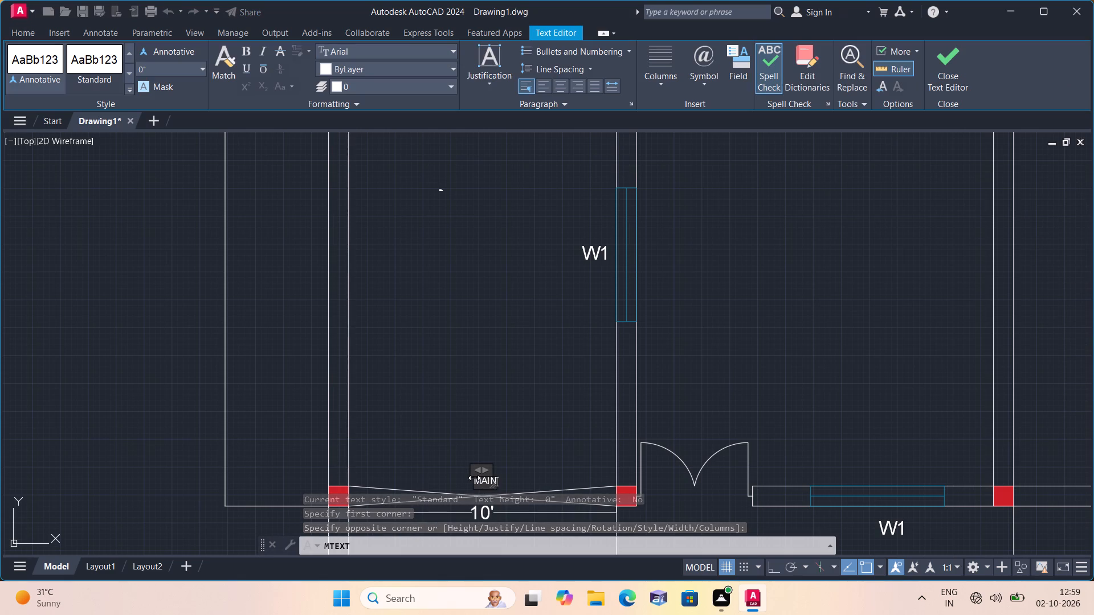
key(space)
text(GATE)
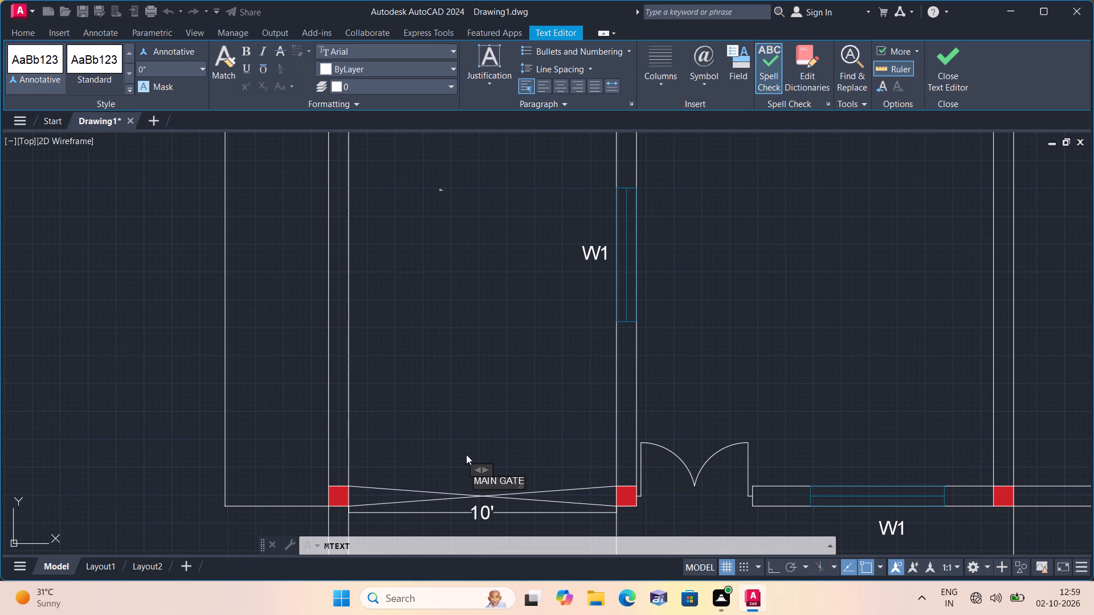
click(464, 434)
Add a two-line multiline text label LIVING ROOM / 13'4"X16'0" in the large room east of the porch, north of the double door.
scroll(622, 369, down, 2)
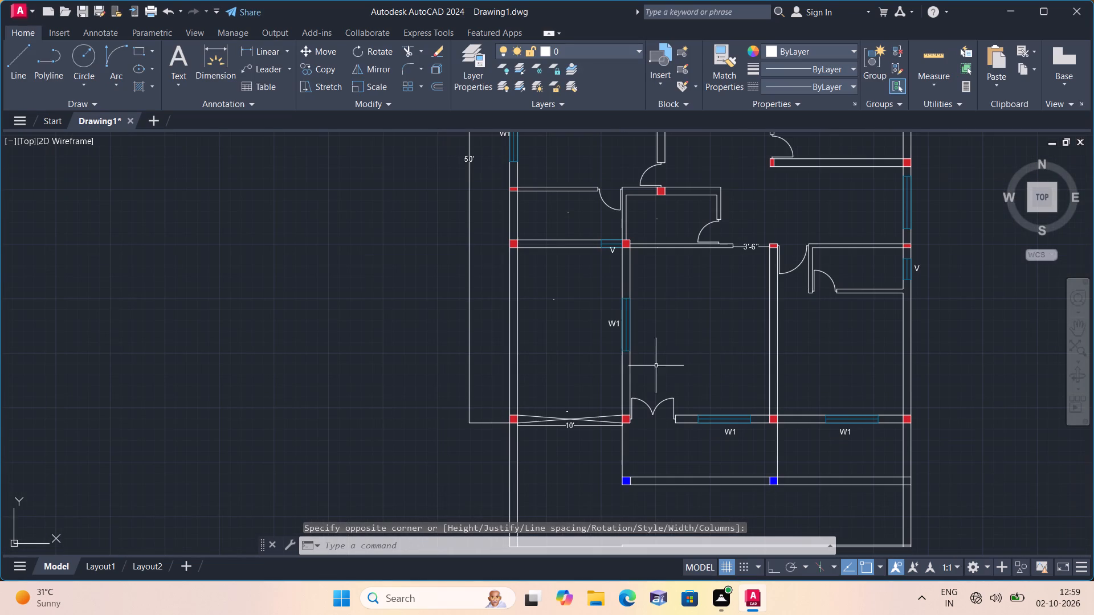
key(space)
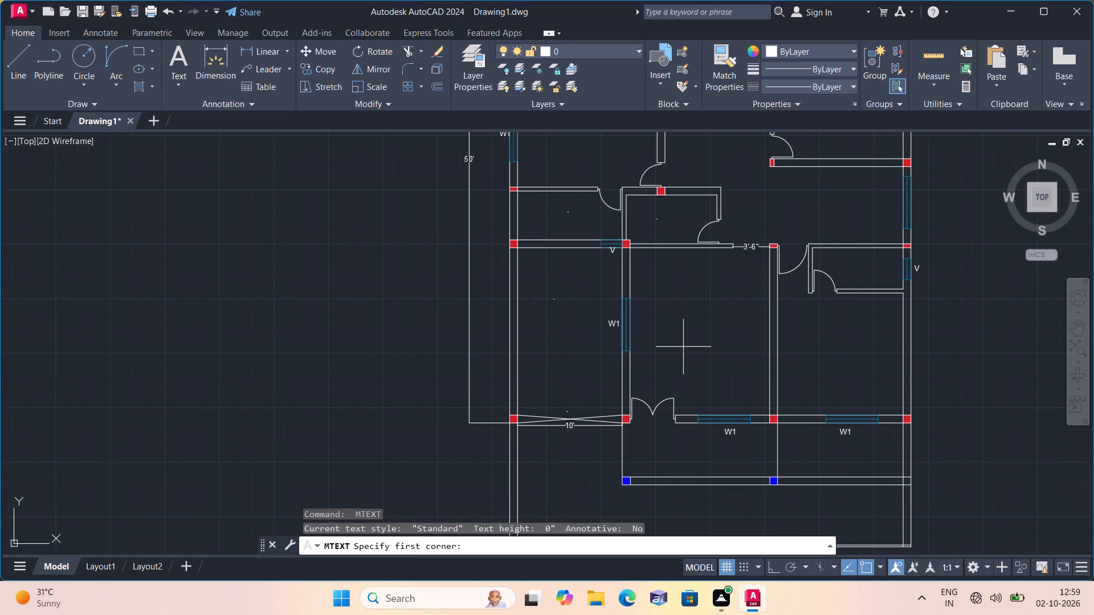
triple_click(672, 327)
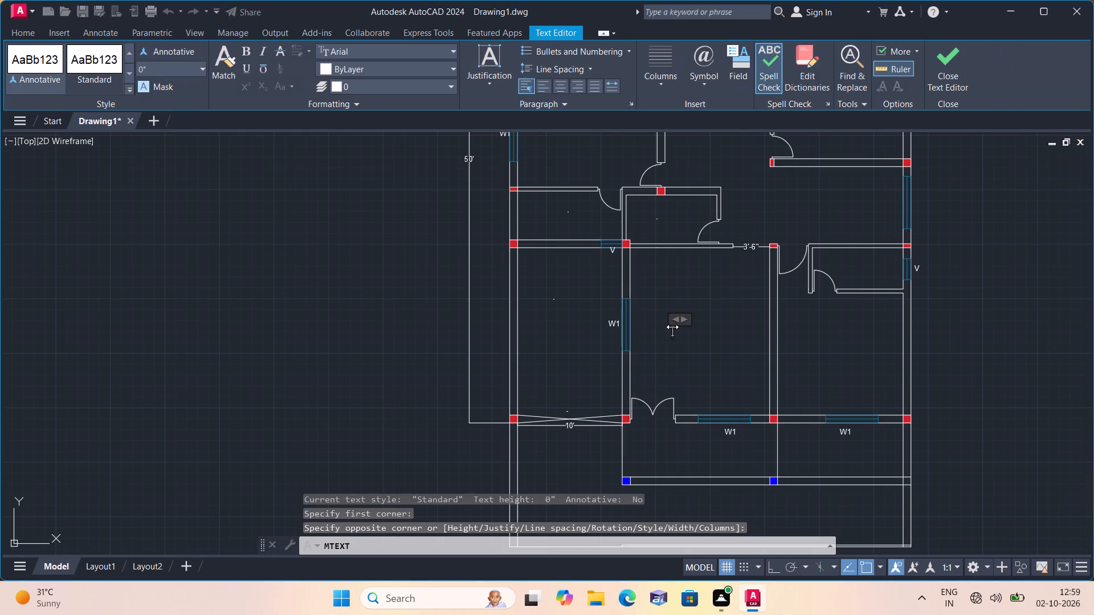
text(LIVING)
key(space)
text(ROOM)
key(Return)
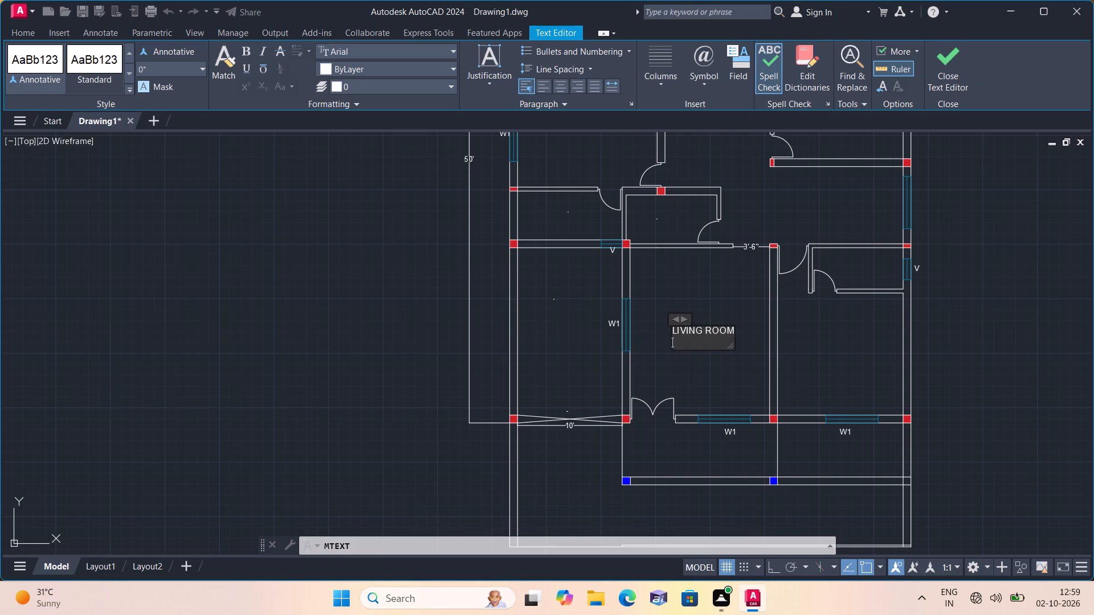
text(13'4")
key(x)
text(16'0")
click(721, 300)
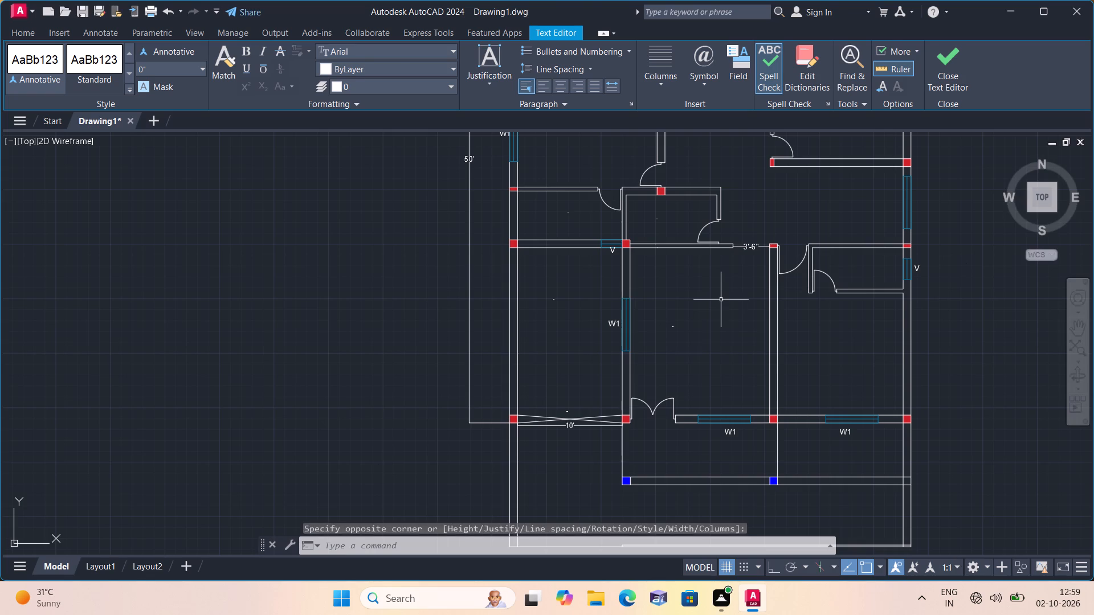
Add a two-line multiline text label FOYER AREA / 14'8"X5'2" in the space south of the double door, above the blue columns.
middle_drag(733, 328, 667, 258)
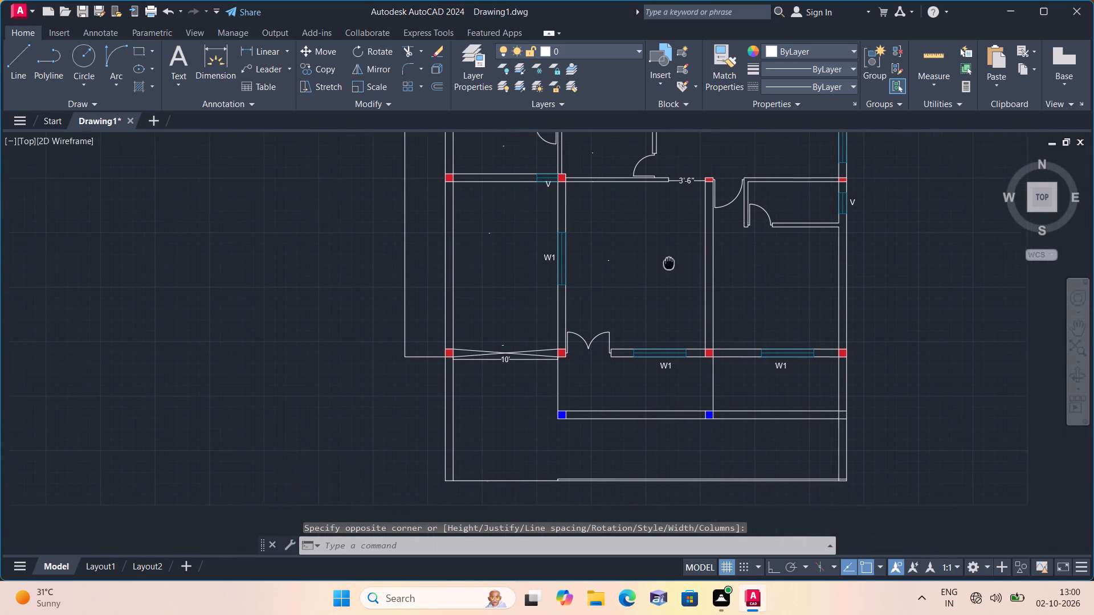
middle_drag(667, 258, 663, 244)
middle_drag(659, 306, 642, 285)
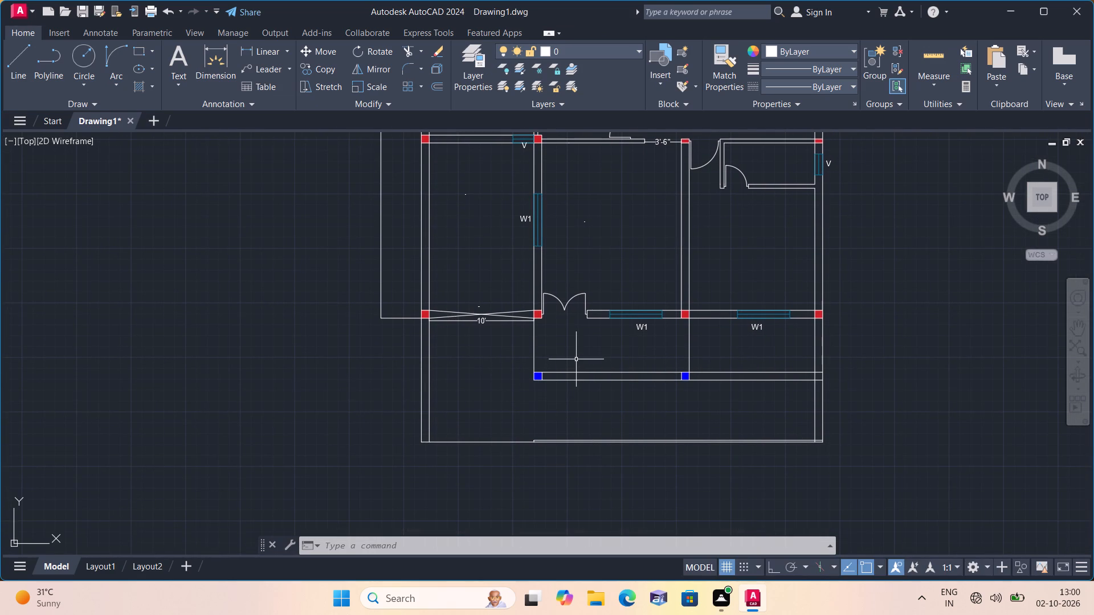
key(space)
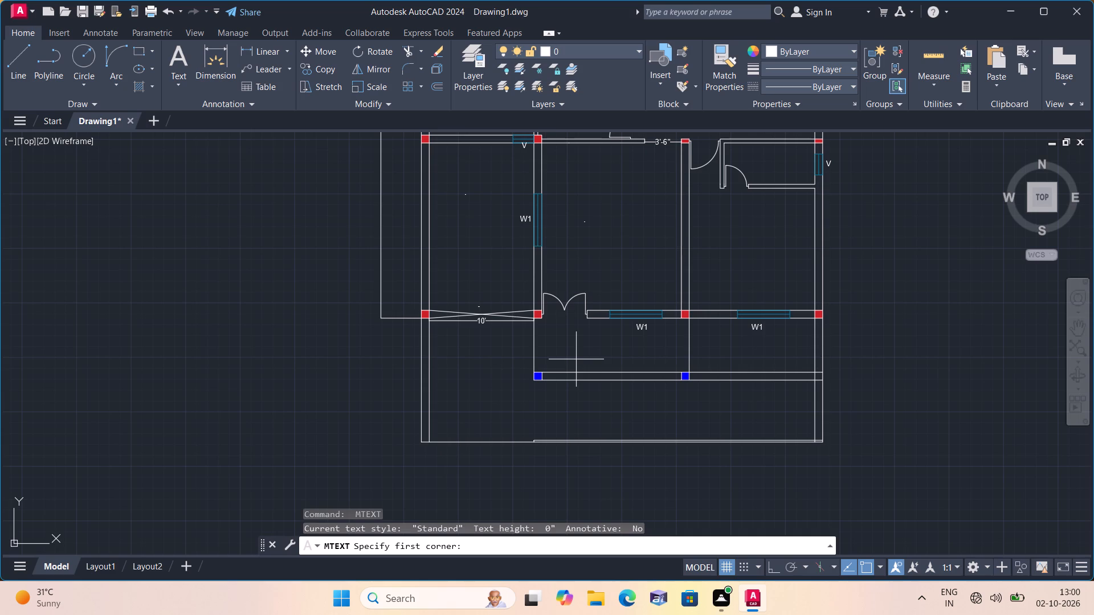
scroll(576, 359, up, 2)
triple_click(576, 356)
click(576, 356)
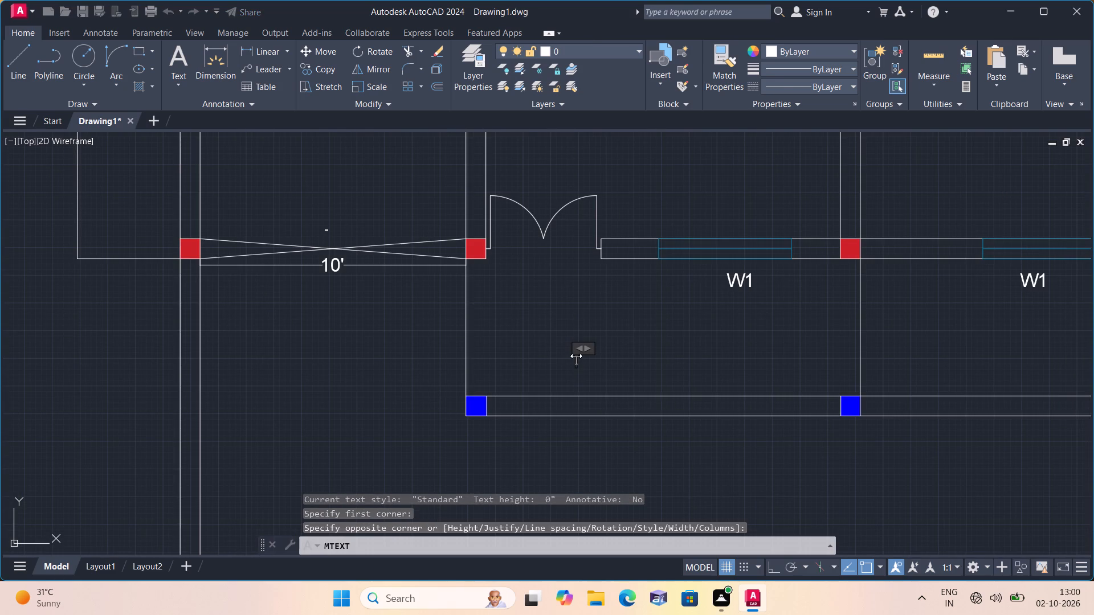
text(FOYER)
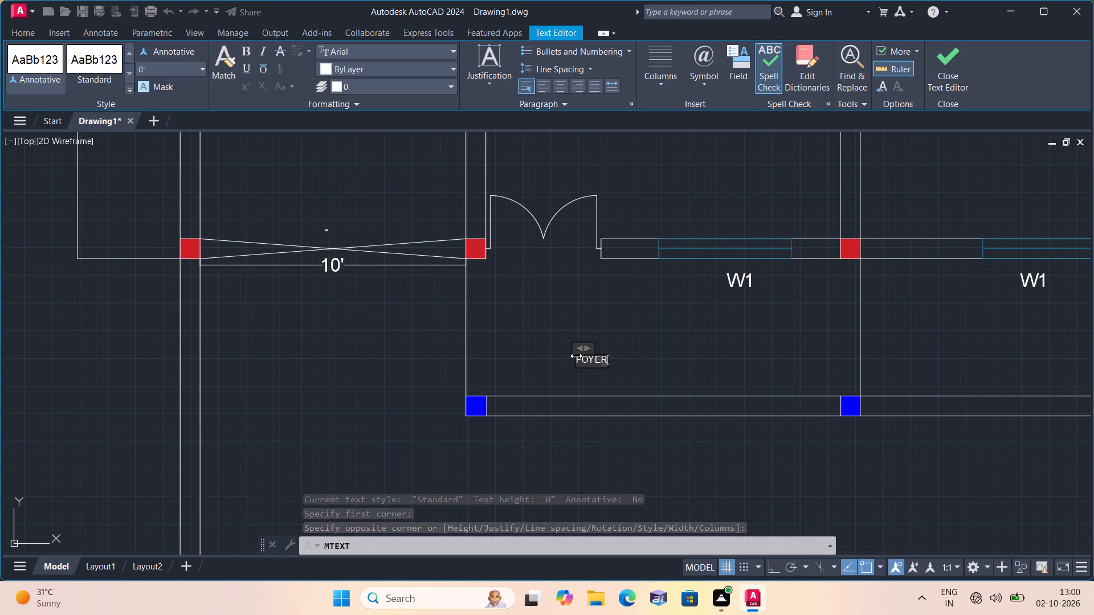
key(space)
text(AREA)
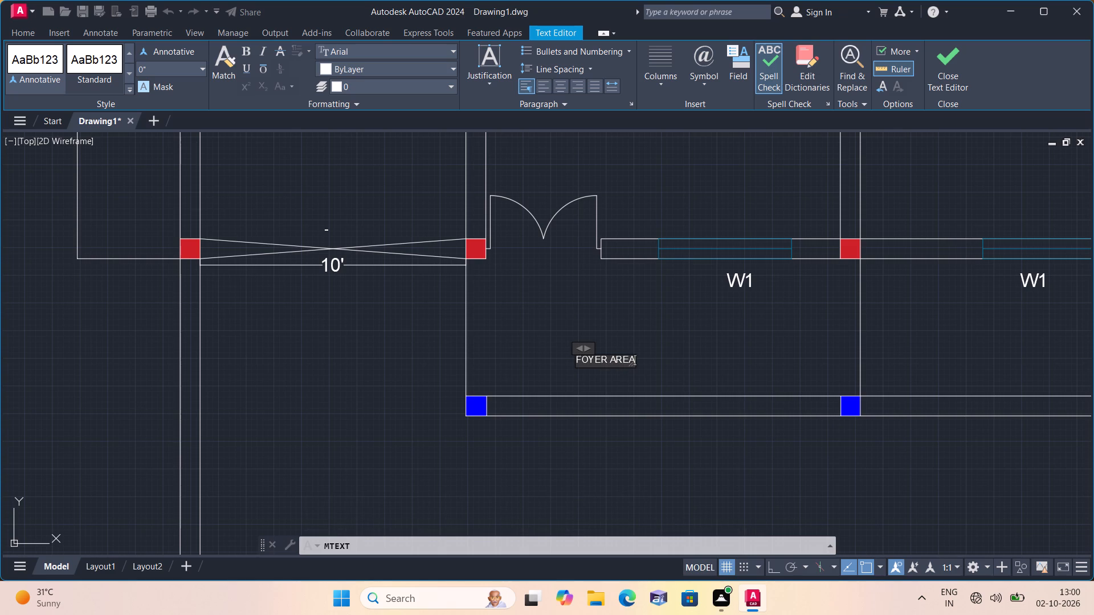
key(Return)
text(14'8"X)
text(5'2")
click(590, 317)
Add a two-line multiline text label M.BEDROOM / 12'0"X11'8" in the southeast room, east of the living room.
scroll(590, 319, down, 2)
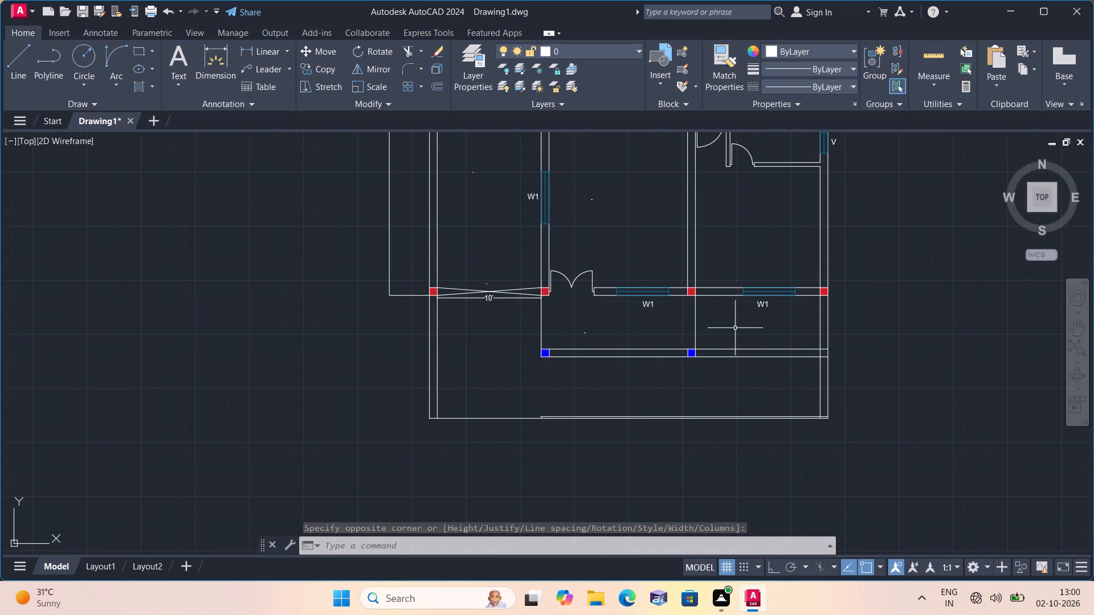
middle_drag(735, 326, 750, 378)
scroll(739, 310, up, 1)
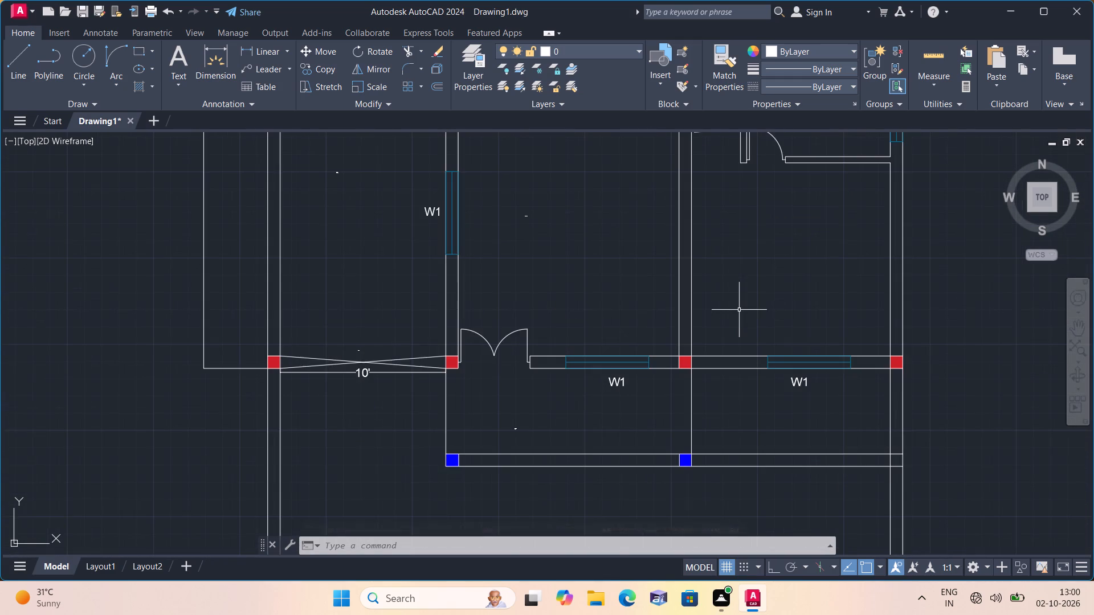
middle_drag(737, 312, 753, 445)
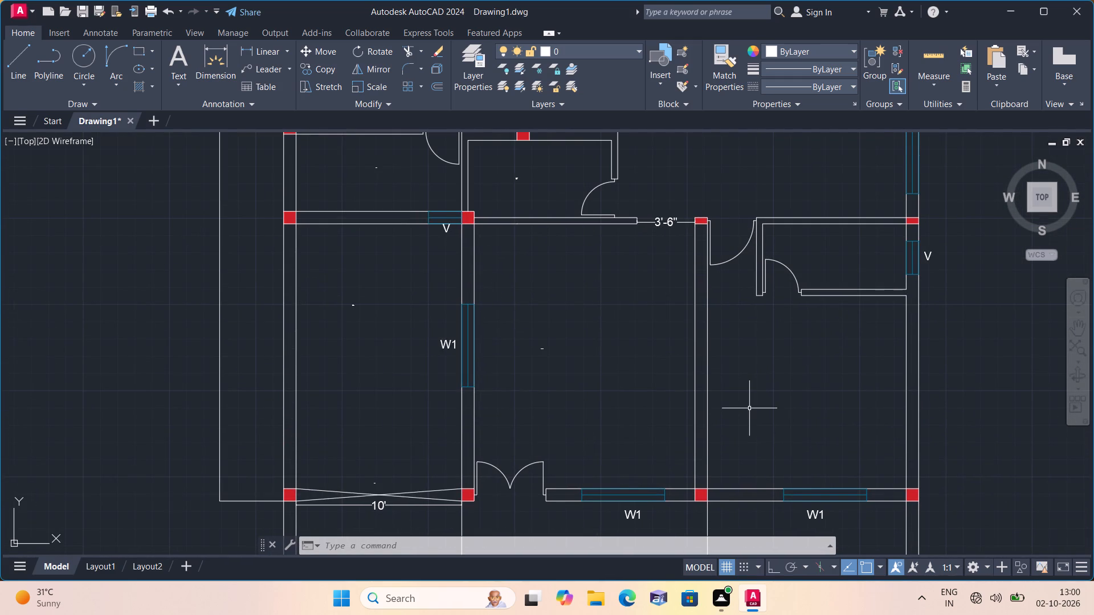
key(space)
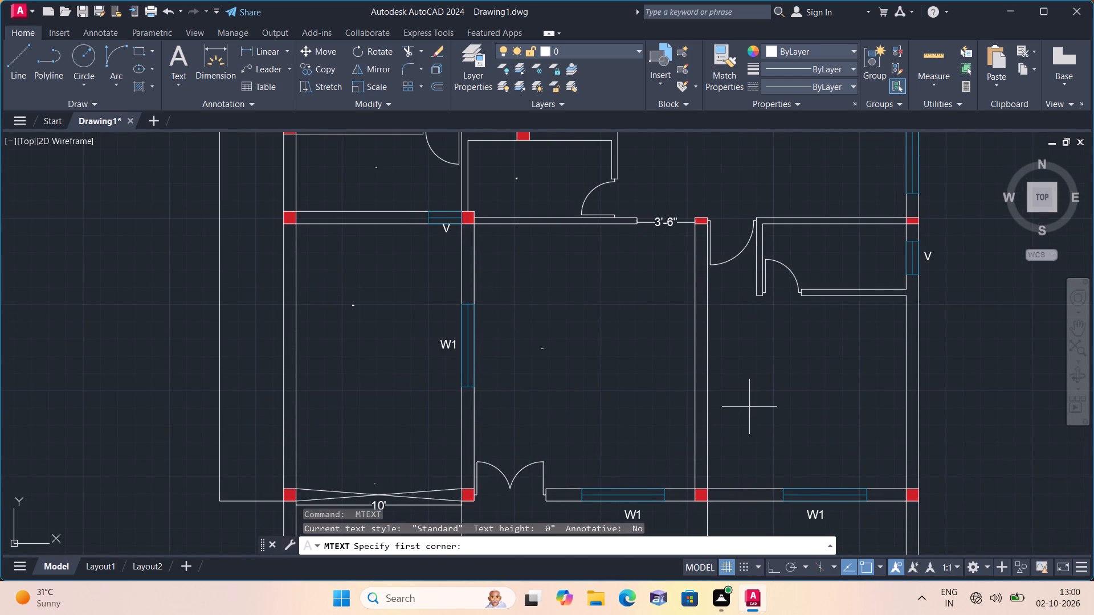
triple_click(749, 407)
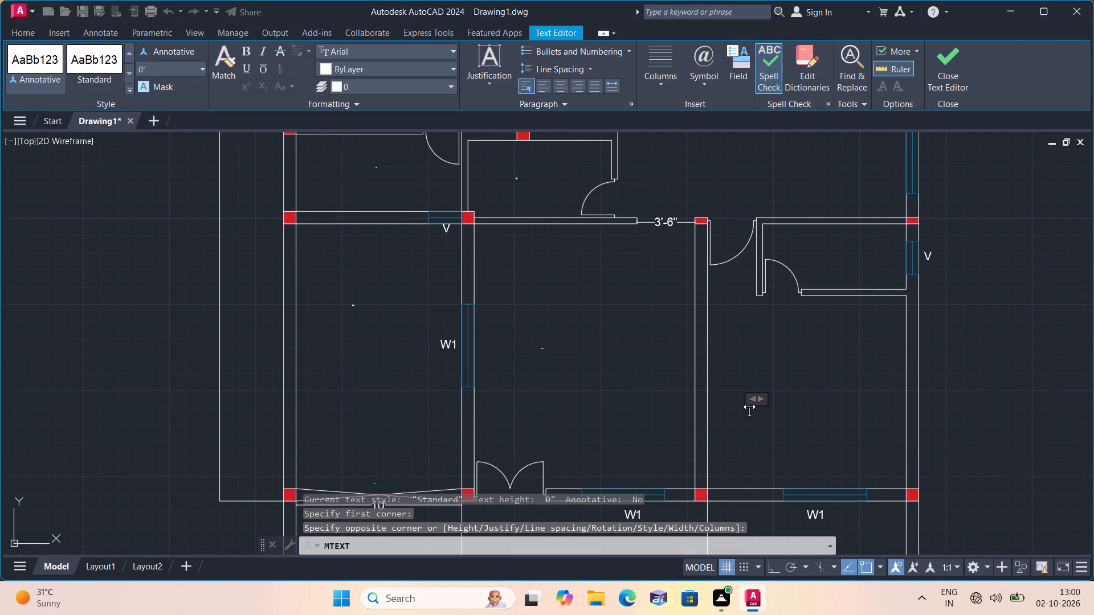
text(M.BEDR)
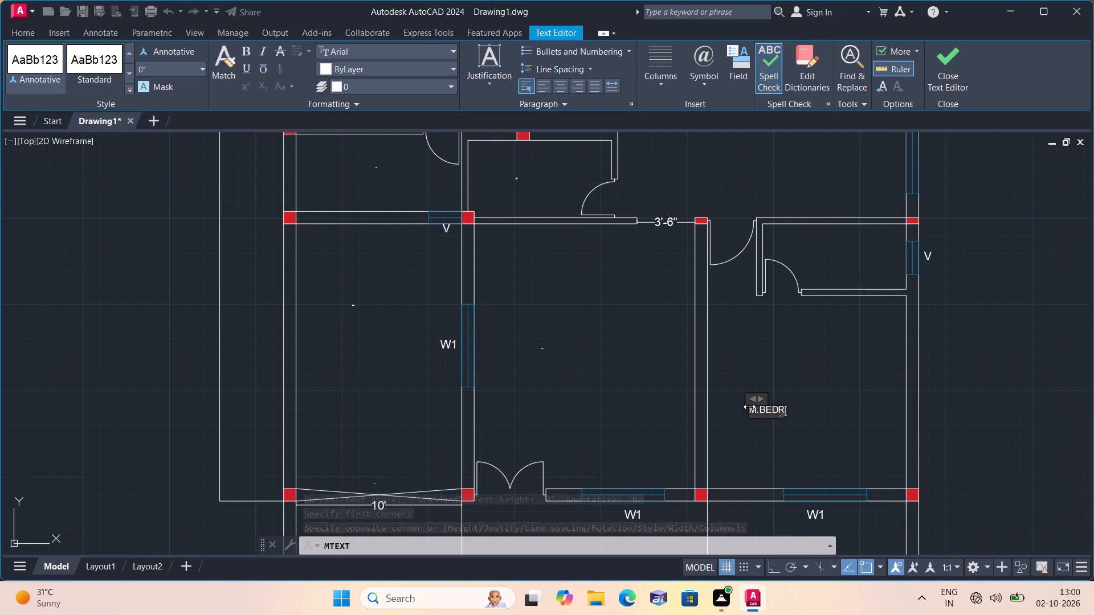
text(OOM)
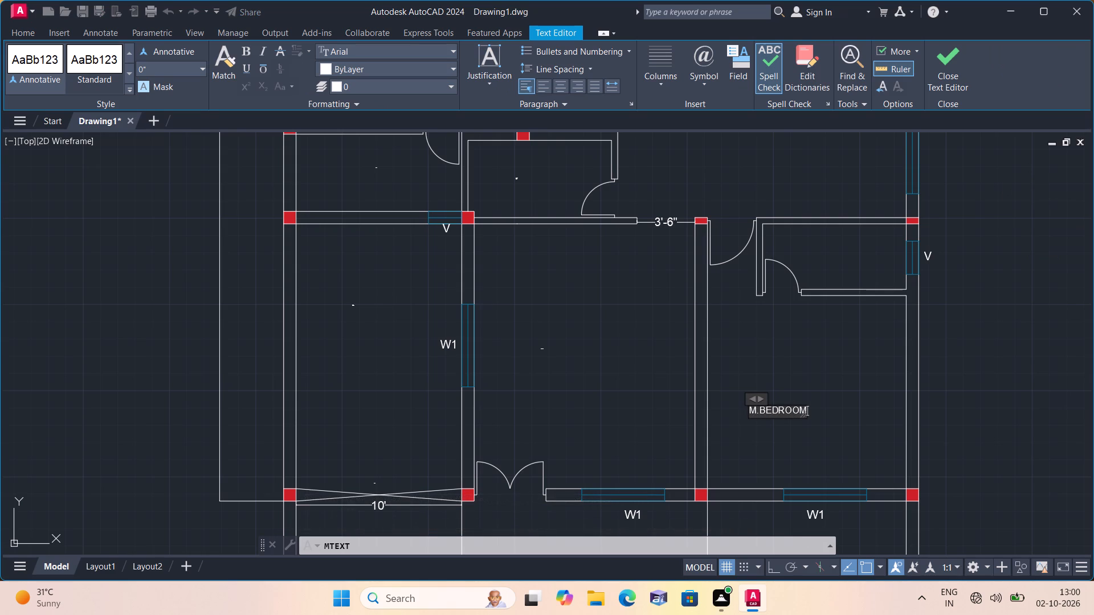
key(Return)
text(12')
text(0"X)
text(11'8")
click(835, 380)
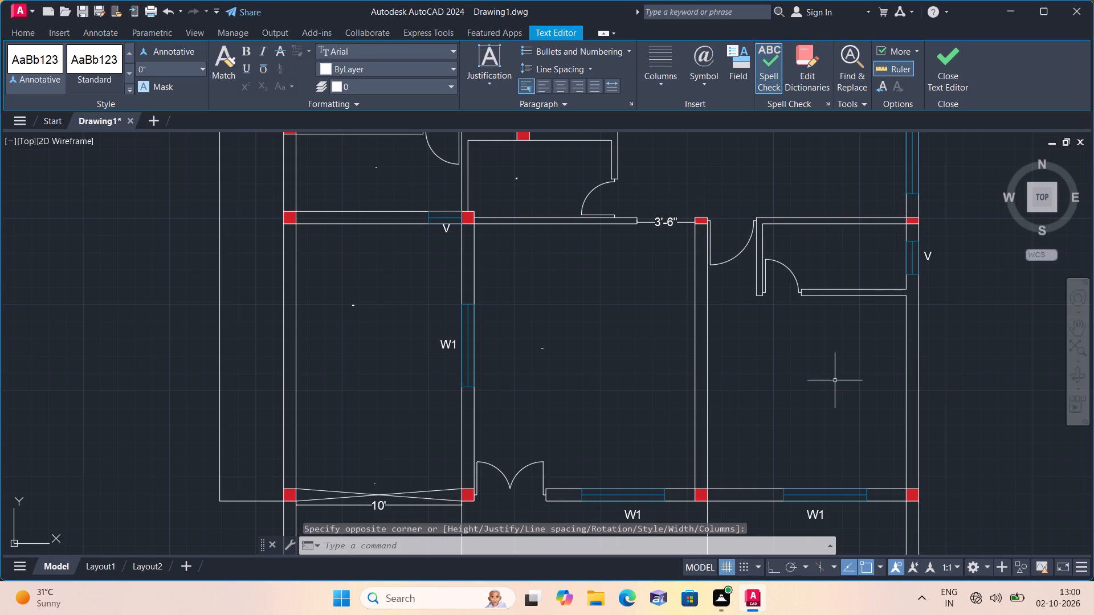
Add a two-line multiline text label TOILET / 8'8"X4'4" in the small east-wall room north of the master bedroom.
middle_drag(790, 364, 793, 430)
scroll(802, 355, up, 1)
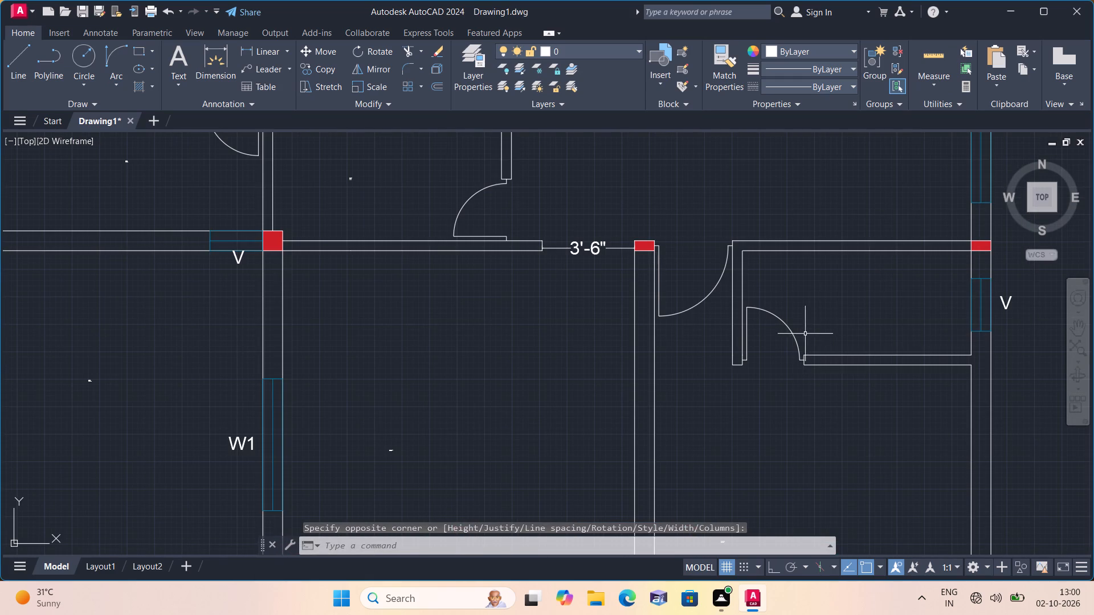
key(space)
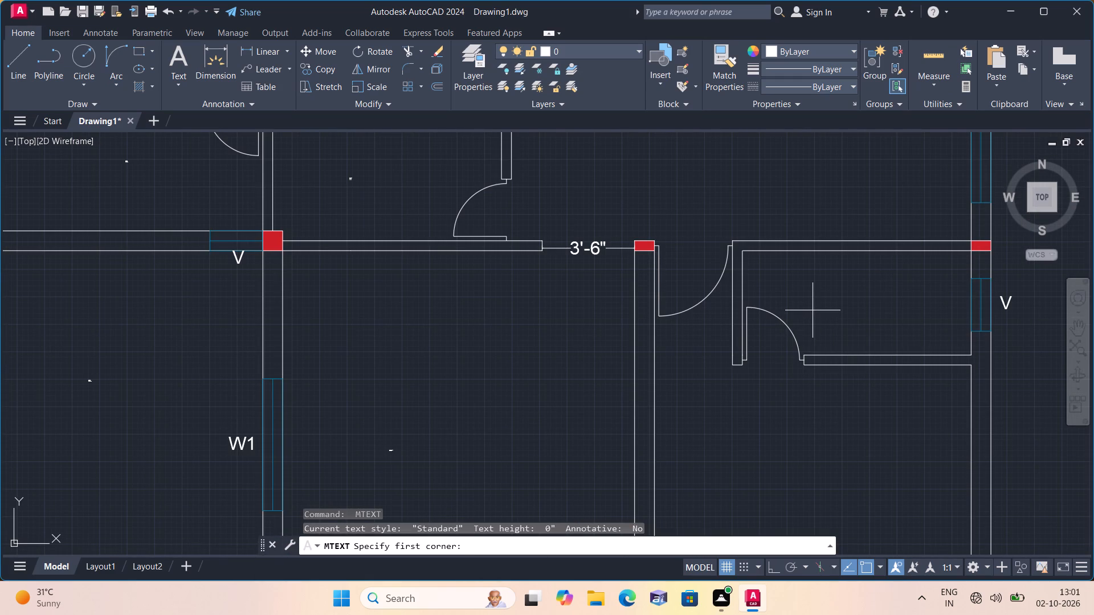
triple_click(813, 304)
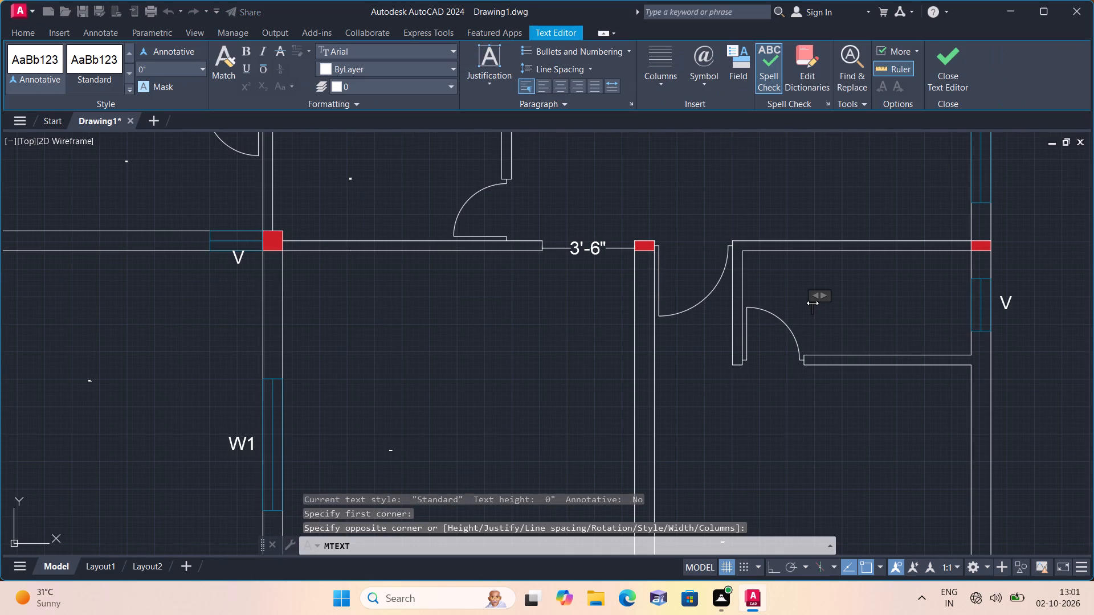
text(TOILET)
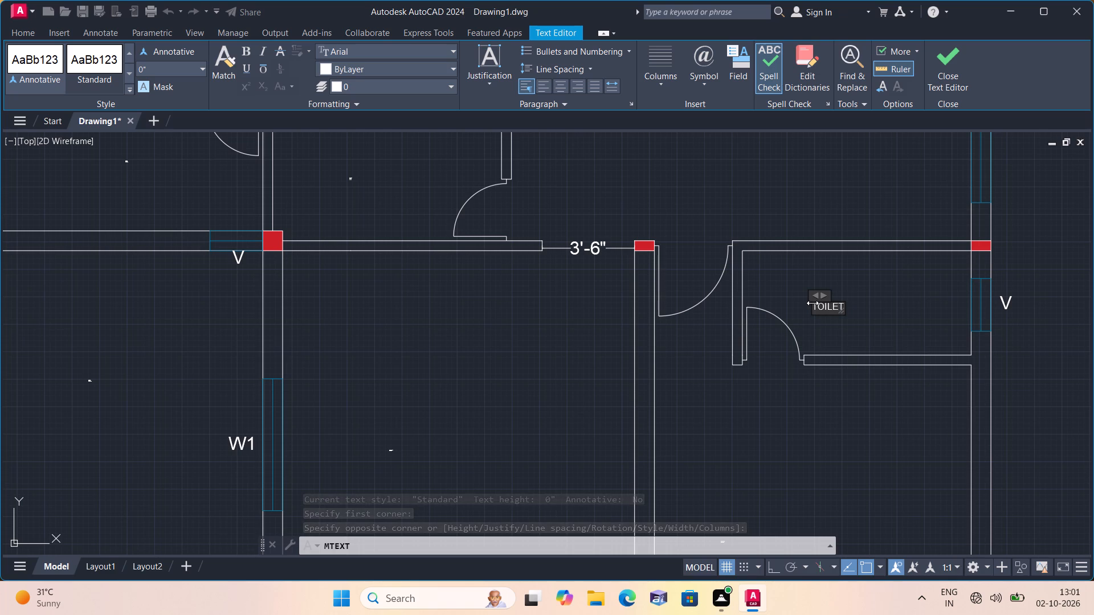
key(Return)
text(8'8"X)
text(4'4)
key(shift+quotedbl)
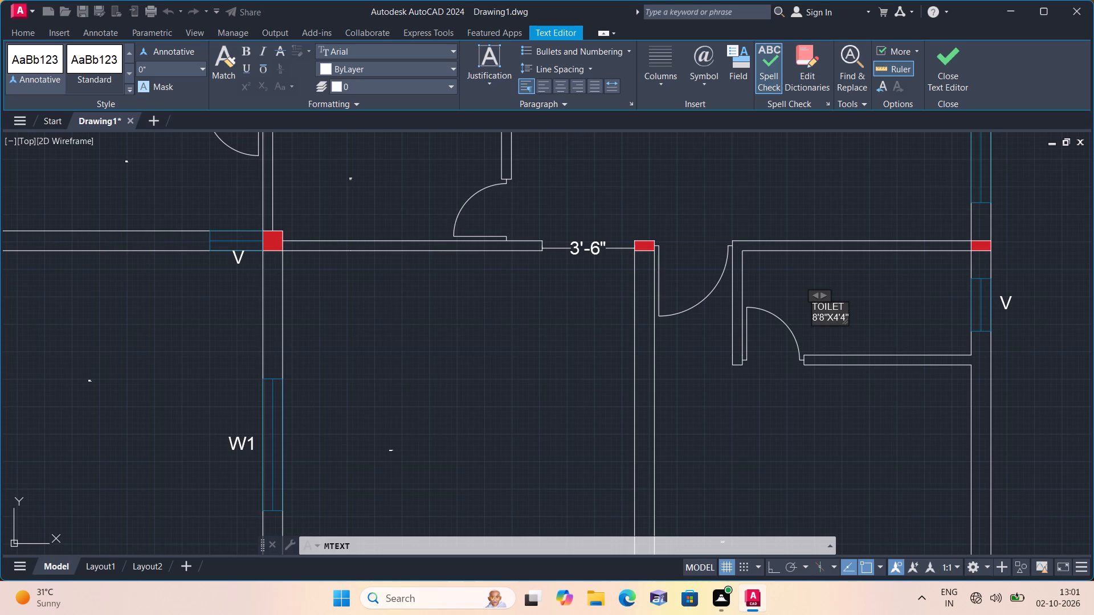
click(880, 306)
Look over the floor plan's rooms from the foyer up to the guest bedroom to check the labelling.
scroll(880, 306, down, 1)
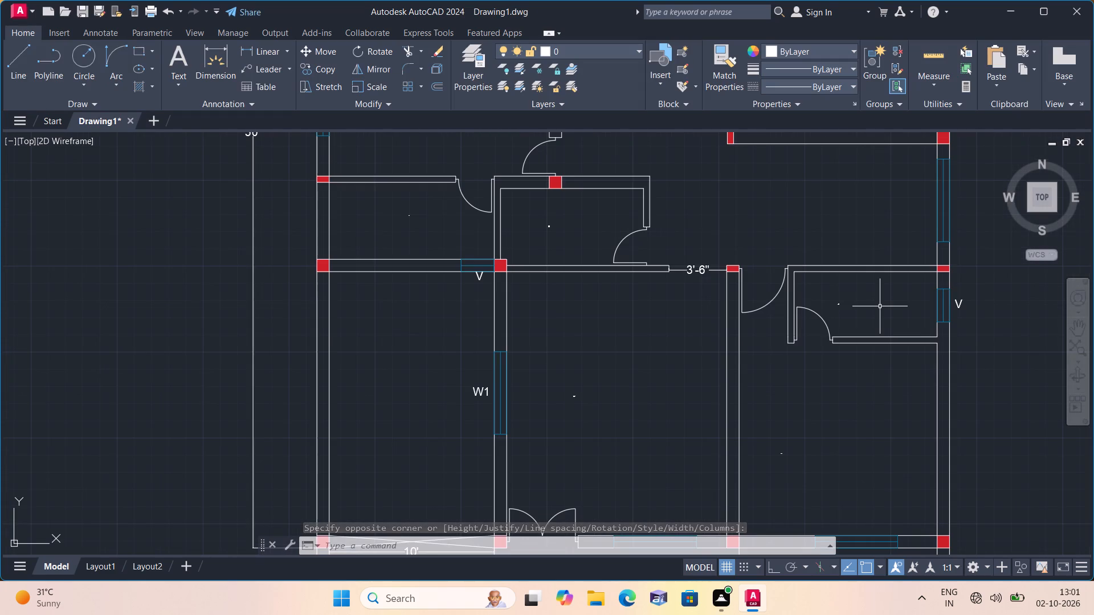
scroll(880, 306, down, 1)
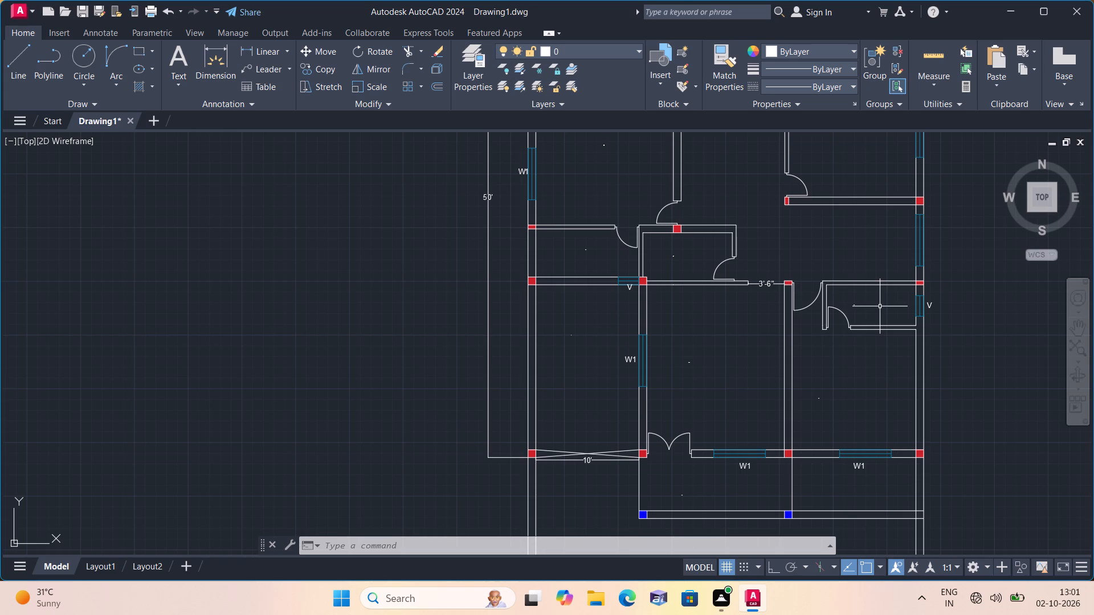
scroll(880, 306, up, 1)
scroll(880, 306, down, 2)
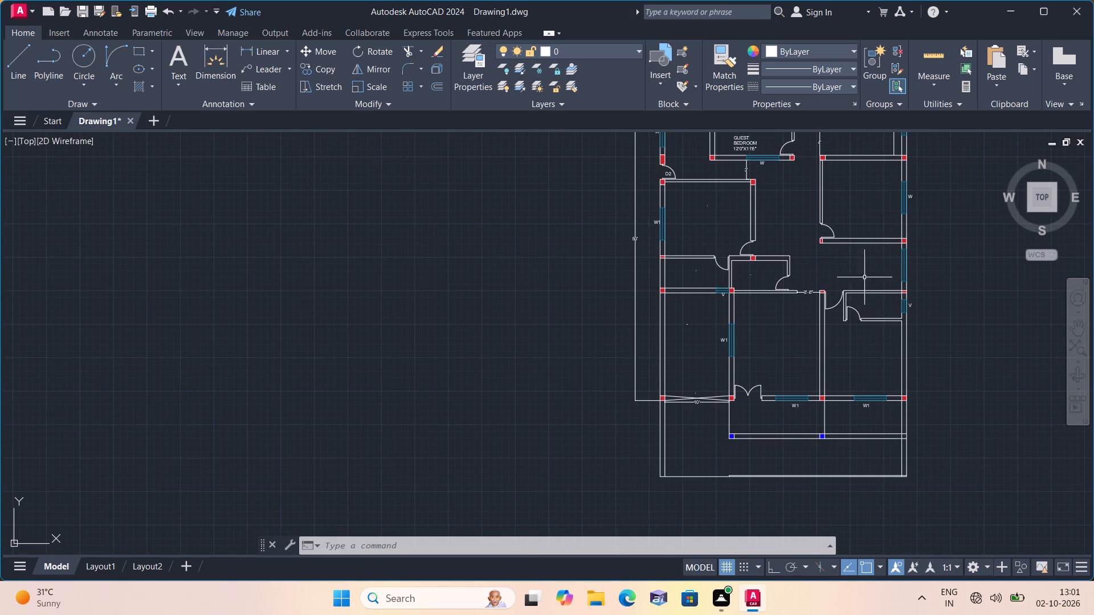
scroll(854, 263, up, 1)
middle_drag(854, 263, 835, 322)
scroll(854, 263, down, 1)
scroll(835, 294, up, 2)
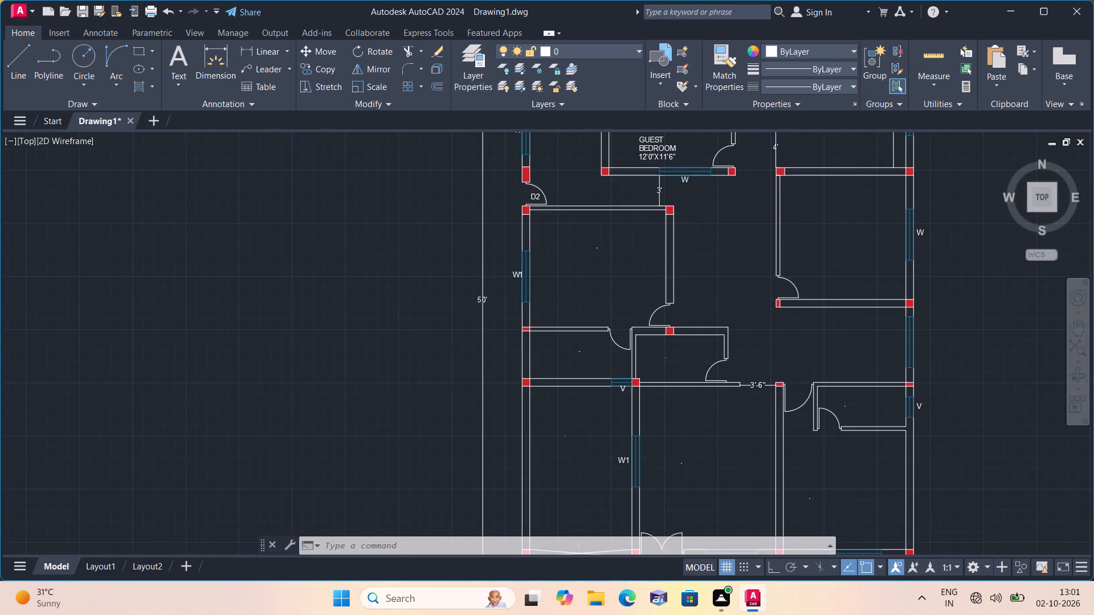
scroll(835, 292, down, 1)
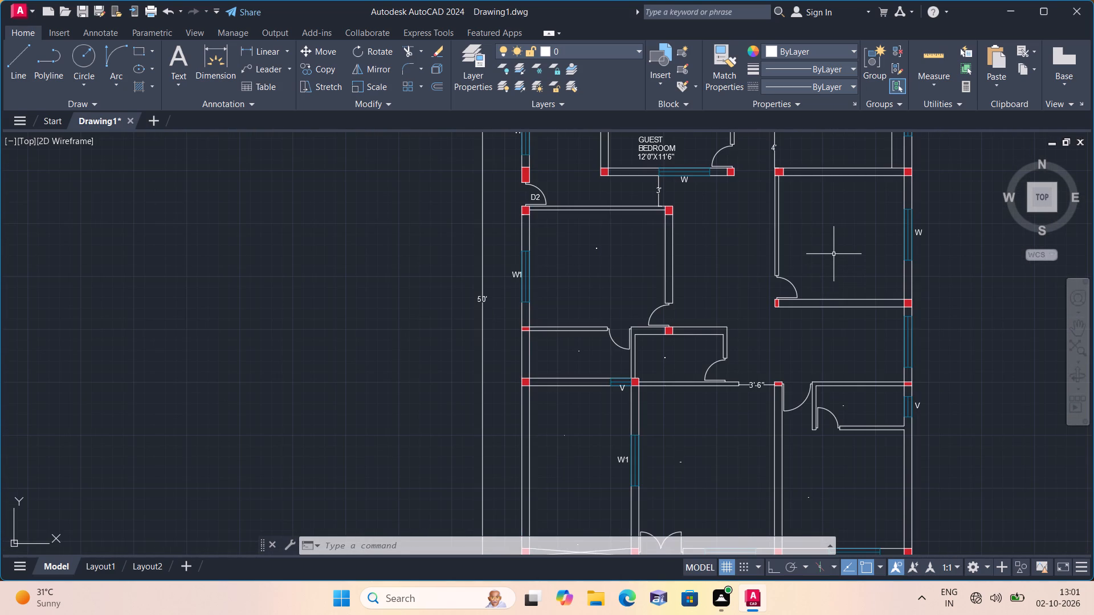
Add a four-line multiline text label GRAIN / STORE / ROOM / 12'4"X12'2" in the east room southeast of the guest bedroom.
key(space)
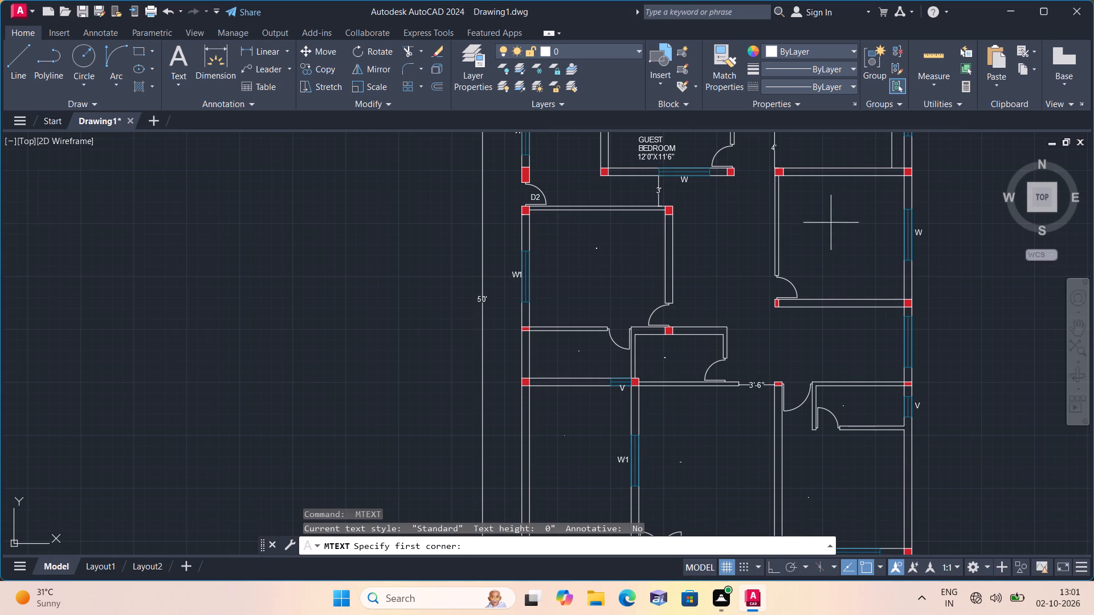
triple_click(831, 222)
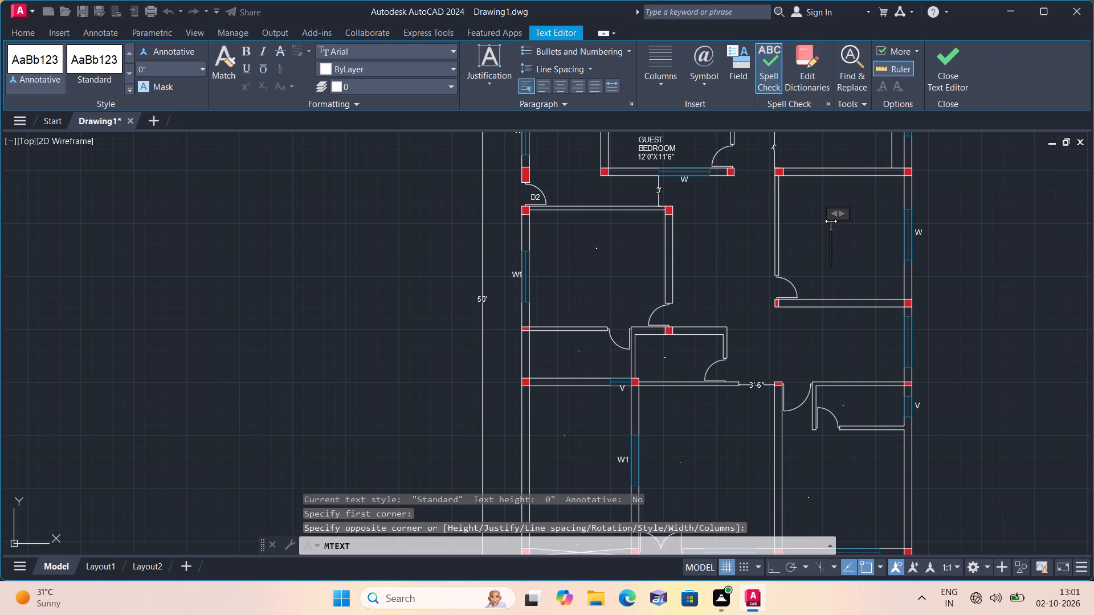
text(GRAIN)
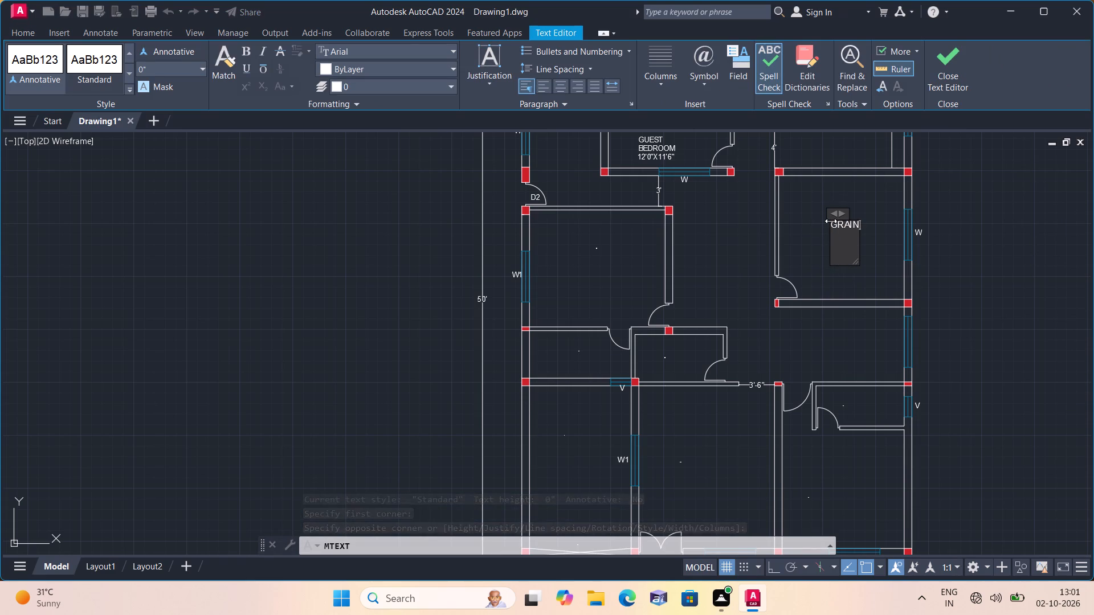
key(Return)
key(Return)
key(s)
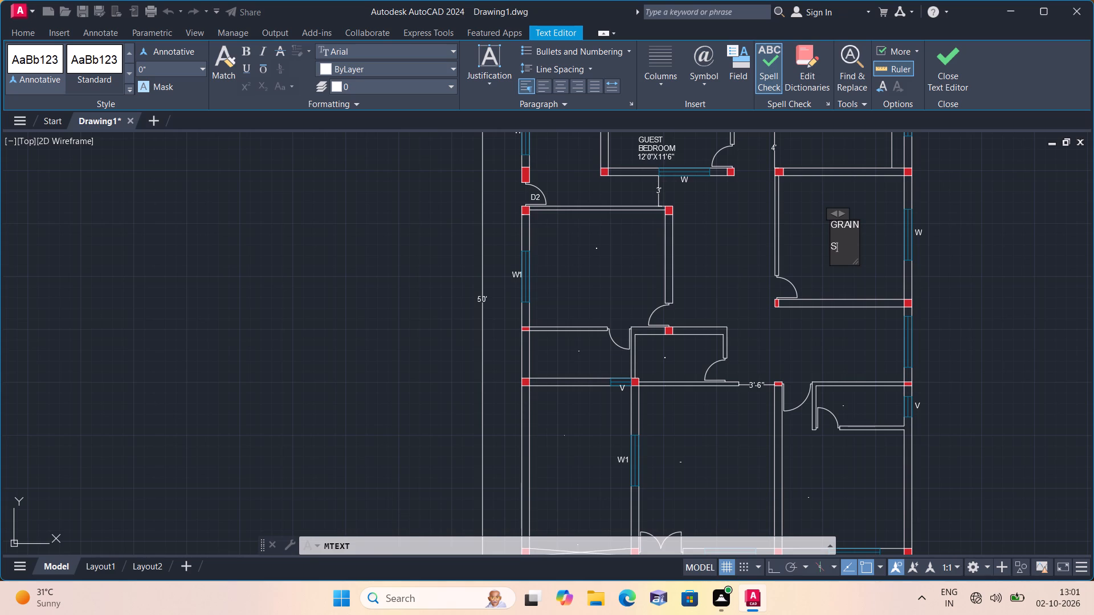
text(TORE)
scroll(801, 222, up, 2)
click(876, 286)
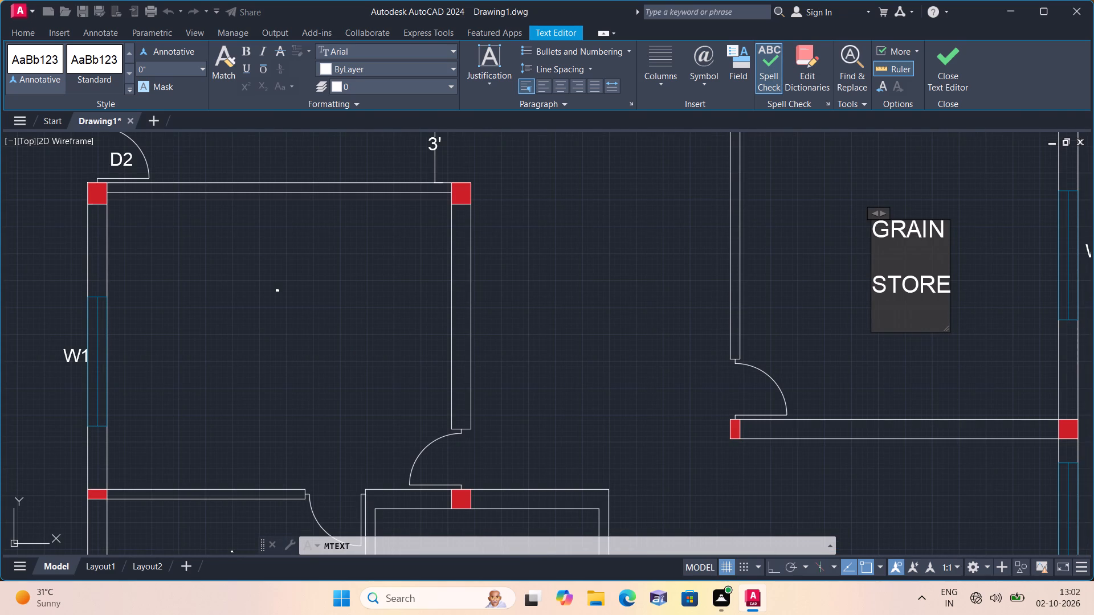
key(BackSpace)
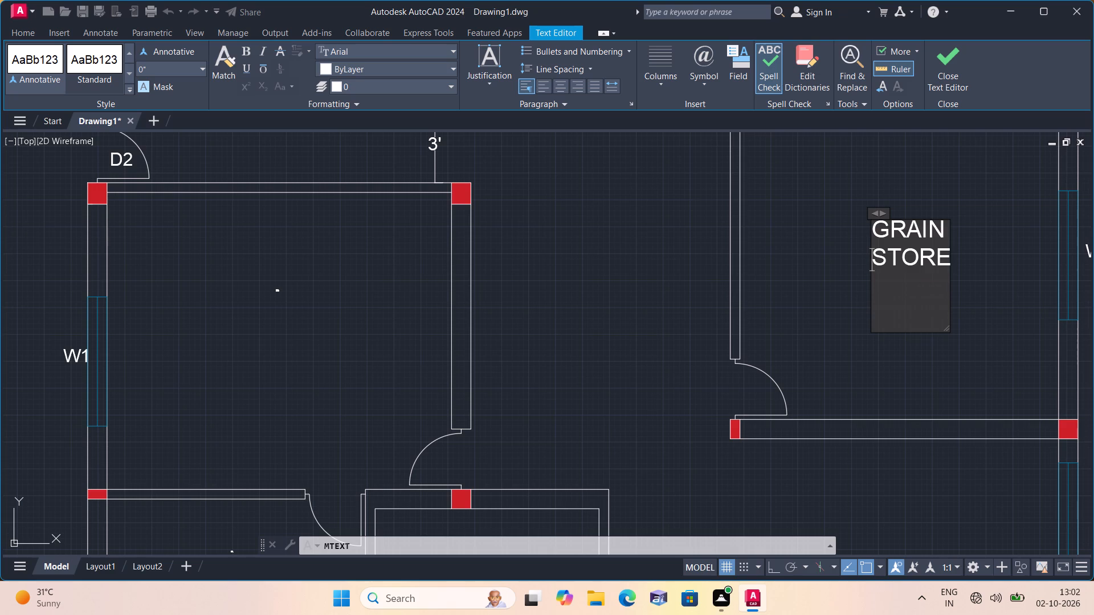
scroll(968, 277, up, 2)
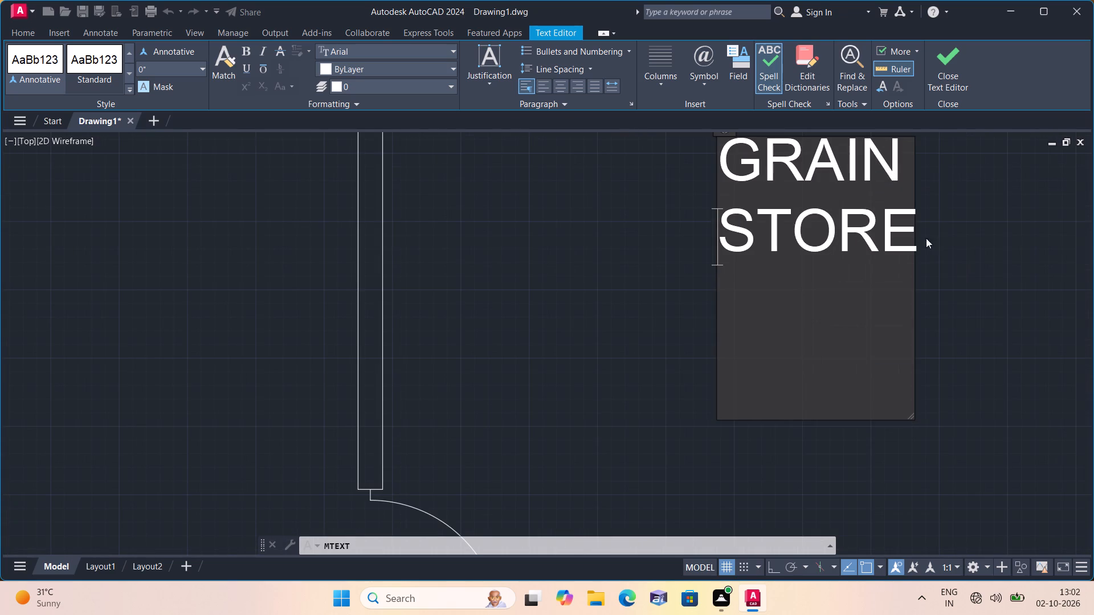
click(918, 224)
key(Return)
key(r)
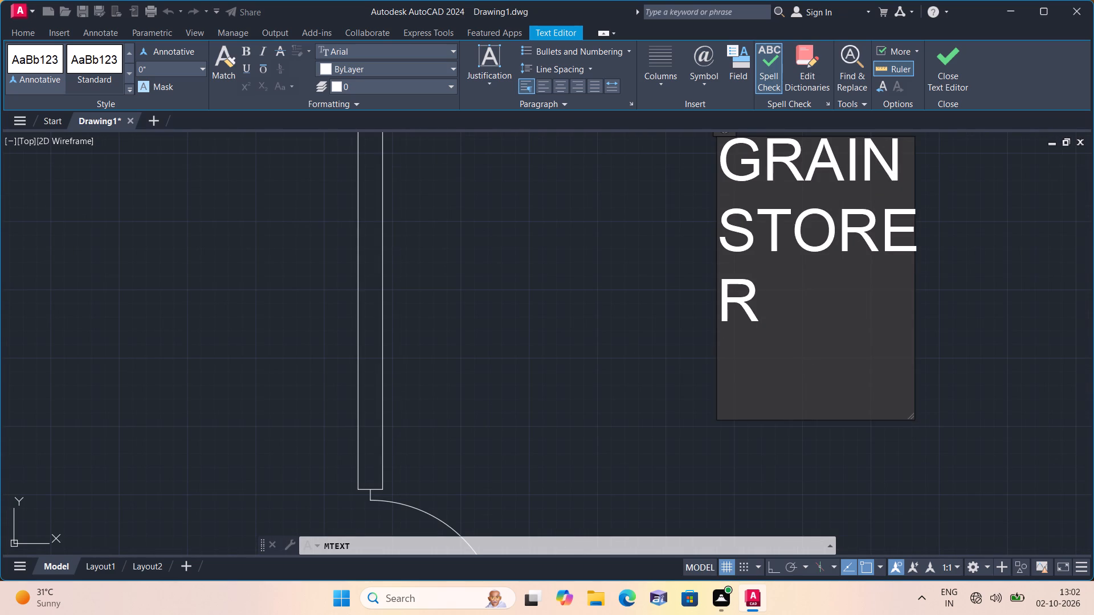
text(OOM)
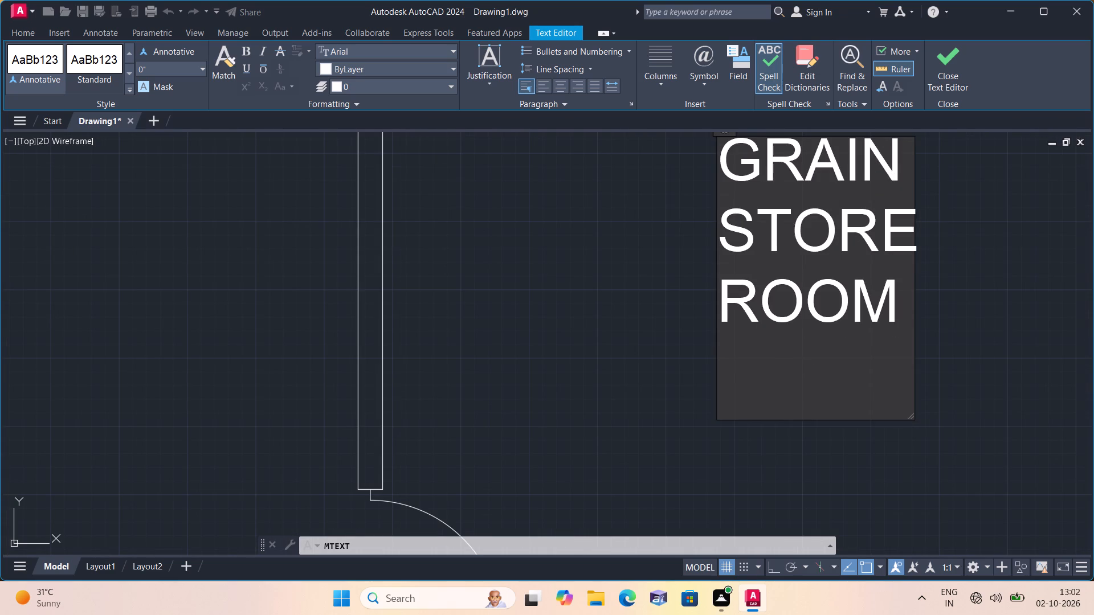
key(Return)
text(12)
text('4")
key(x)
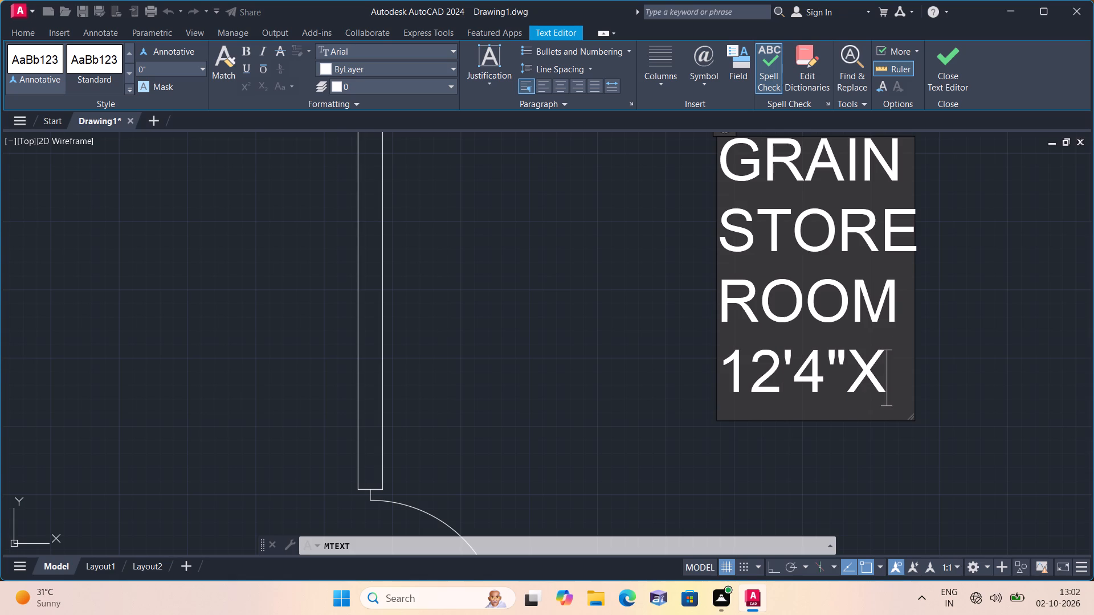
text(12'2")
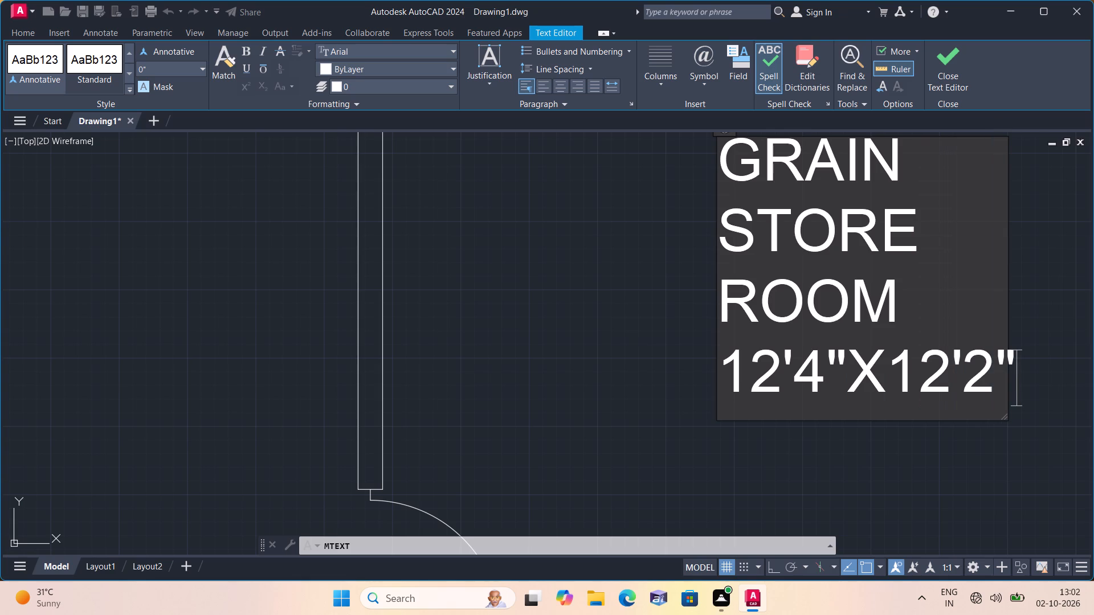
click(709, 296)
Add a three-line multiline text label FAMILY LIVING& / DINING / 10'0"X14'10" in the central space west of the grain store room.
scroll(701, 305, down, 1)
scroll(627, 289, down, 2)
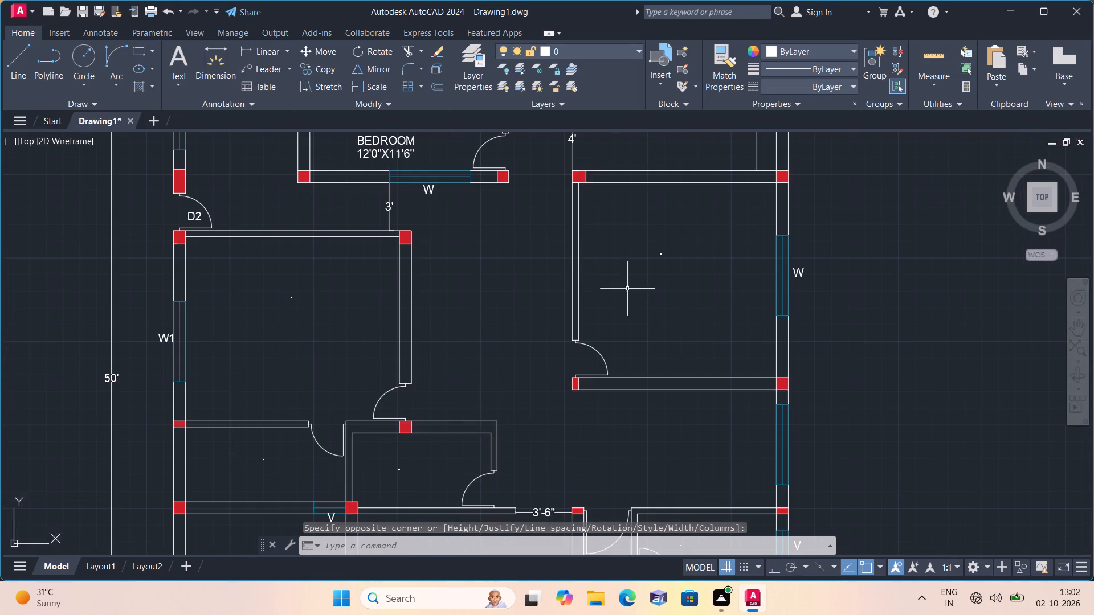
scroll(627, 289, down, 1)
scroll(626, 289, up, 1)
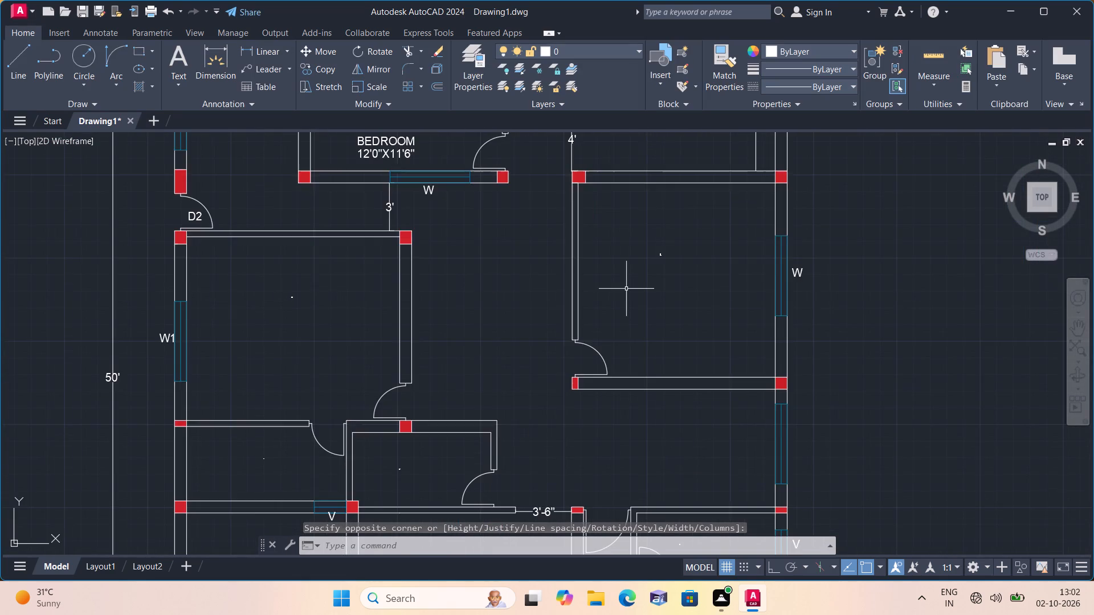
scroll(626, 289, up, 2)
scroll(626, 289, down, 2)
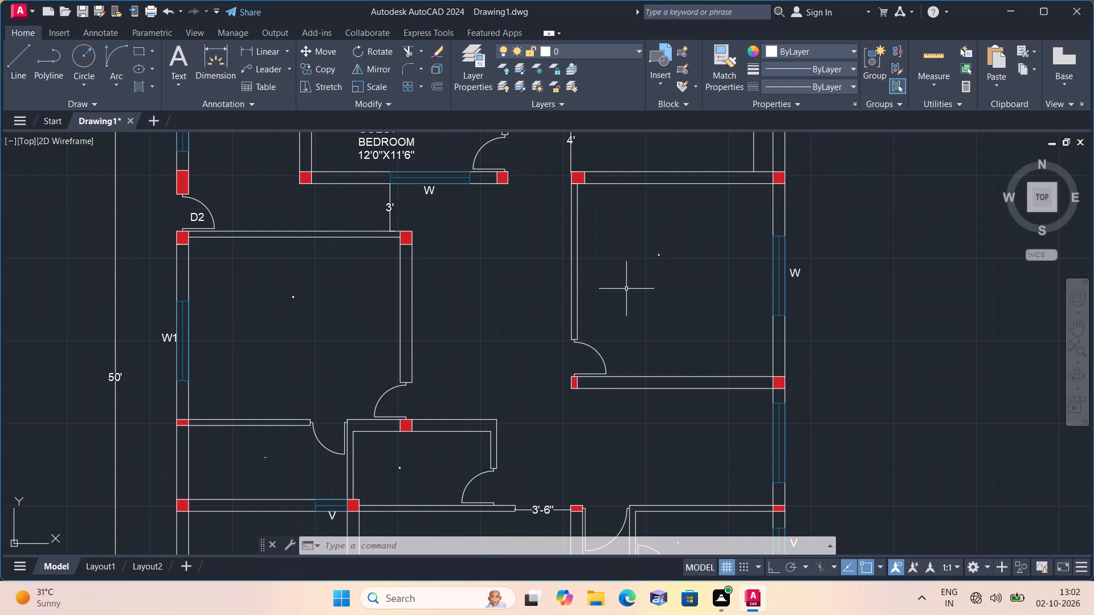
scroll(441, 291, up, 1)
middle_drag(439, 275, 444, 280)
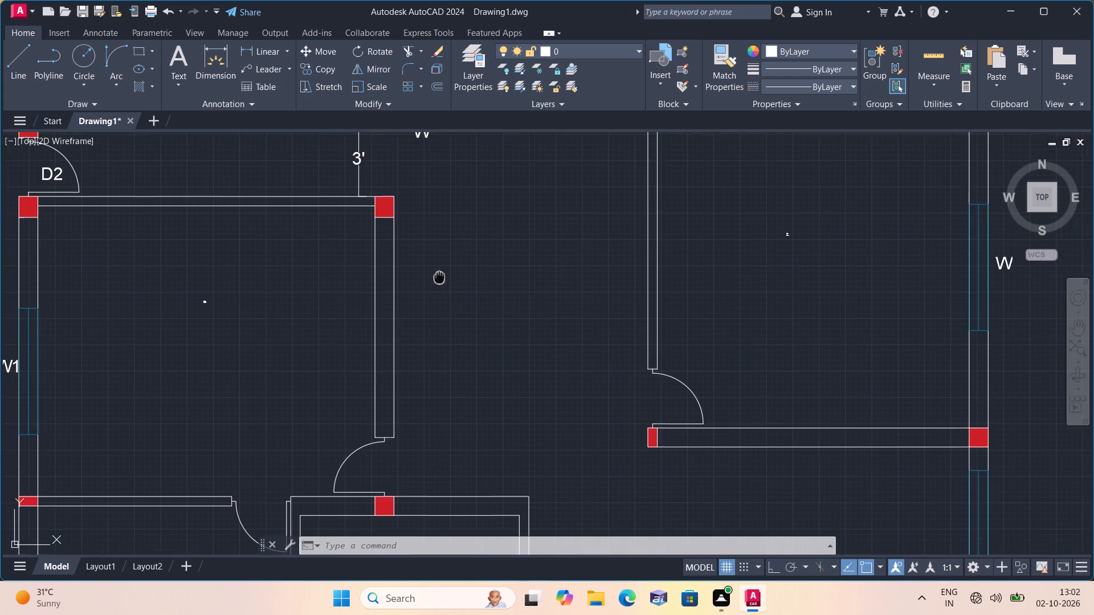
middle_drag(444, 280, 544, 322)
key(space)
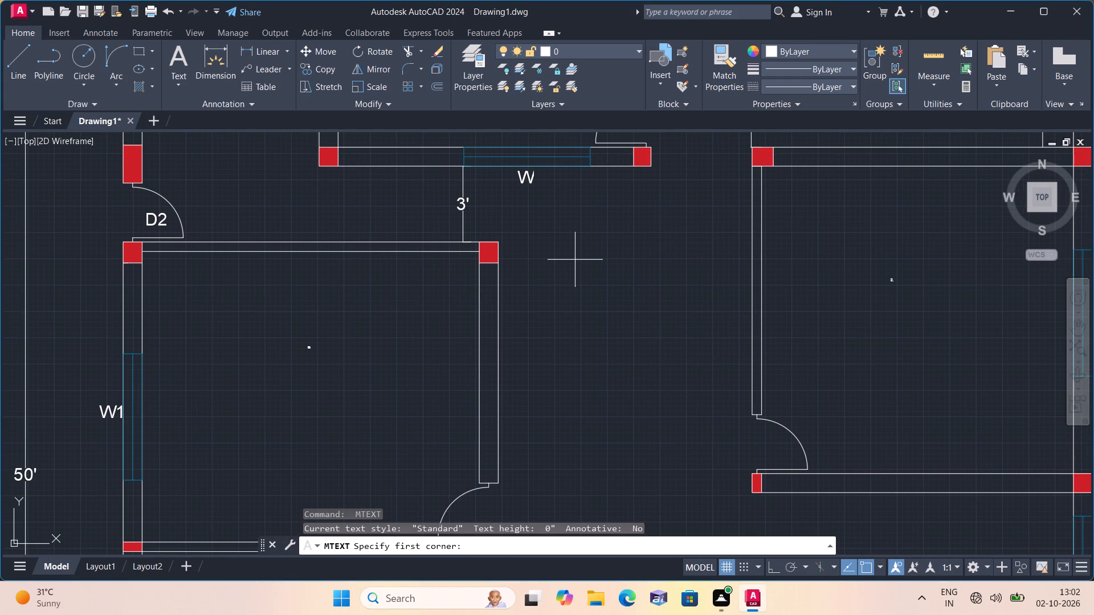
triple_click(575, 238)
click(575, 237)
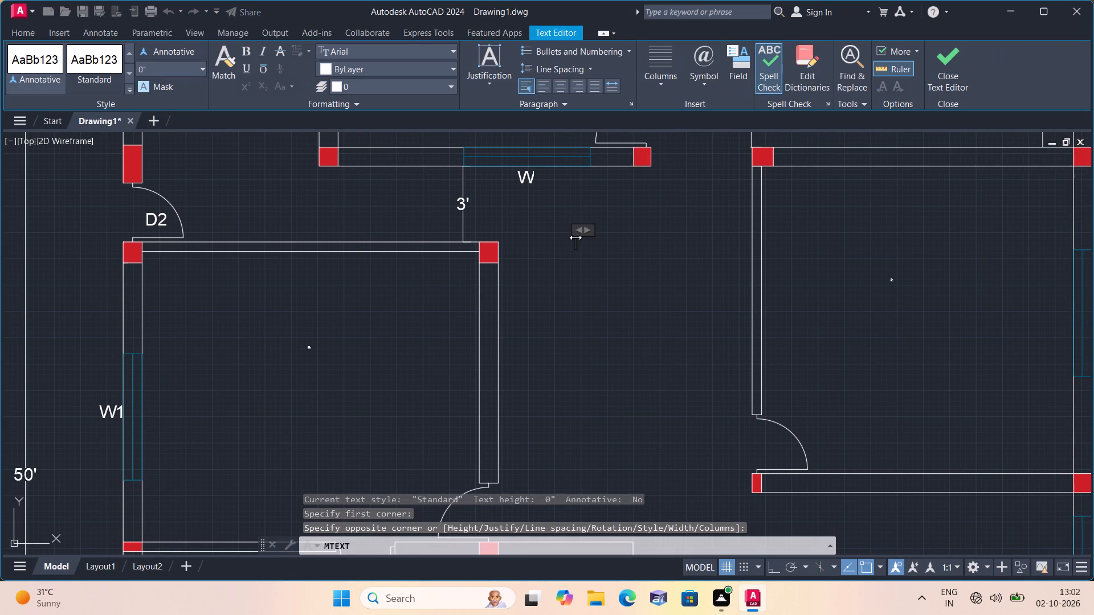
text(FA)
text(MILY)
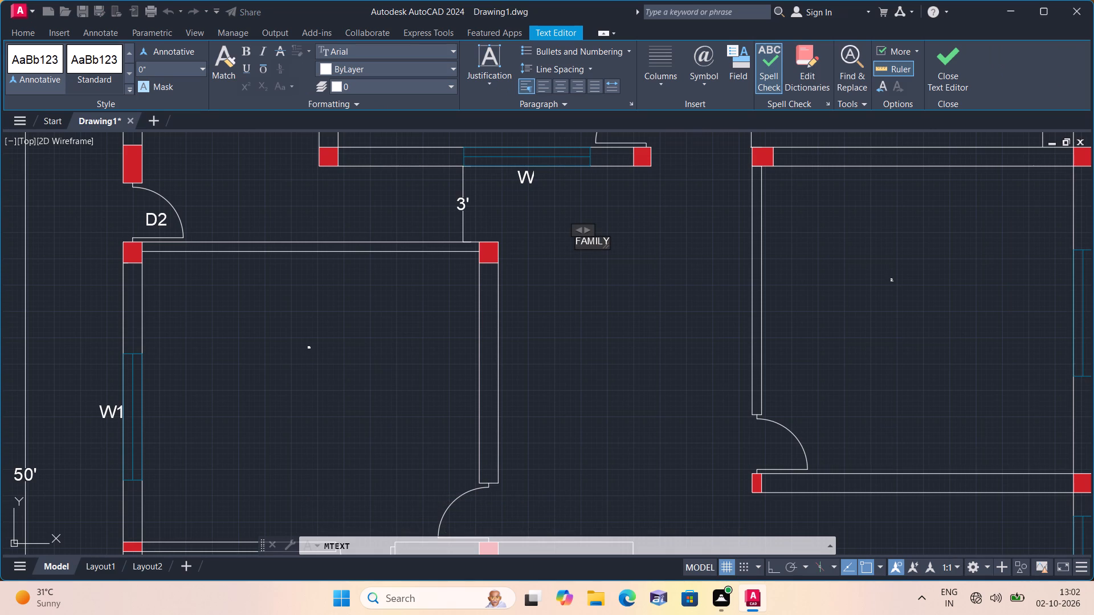
key(space)
text(LIVING)
key(7)
key(BackSpace)
key(shift+ampersand)
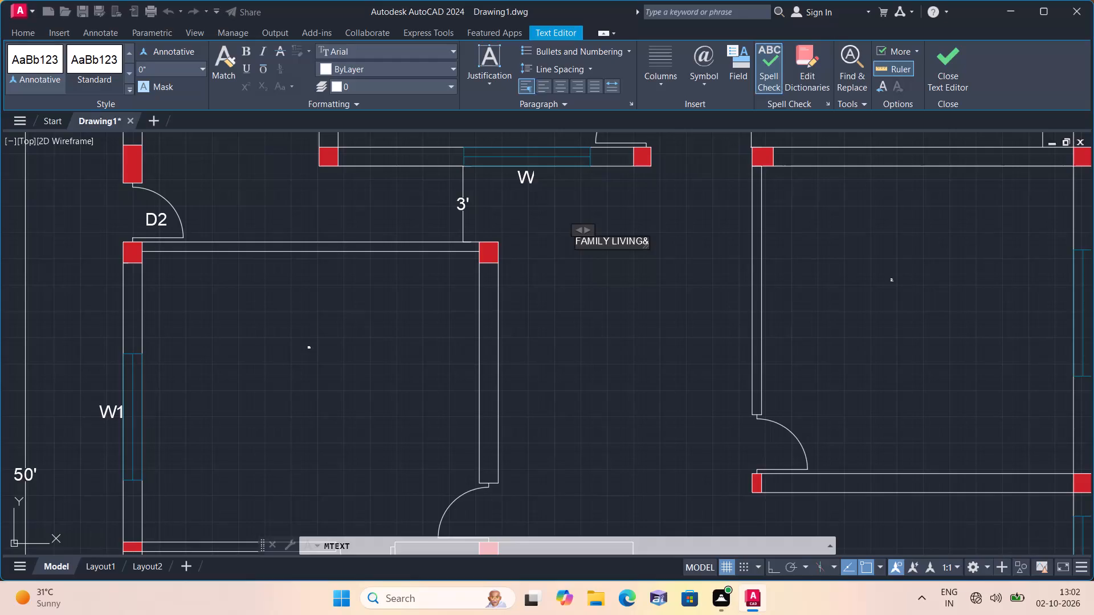
key(Return)
text(DINING)
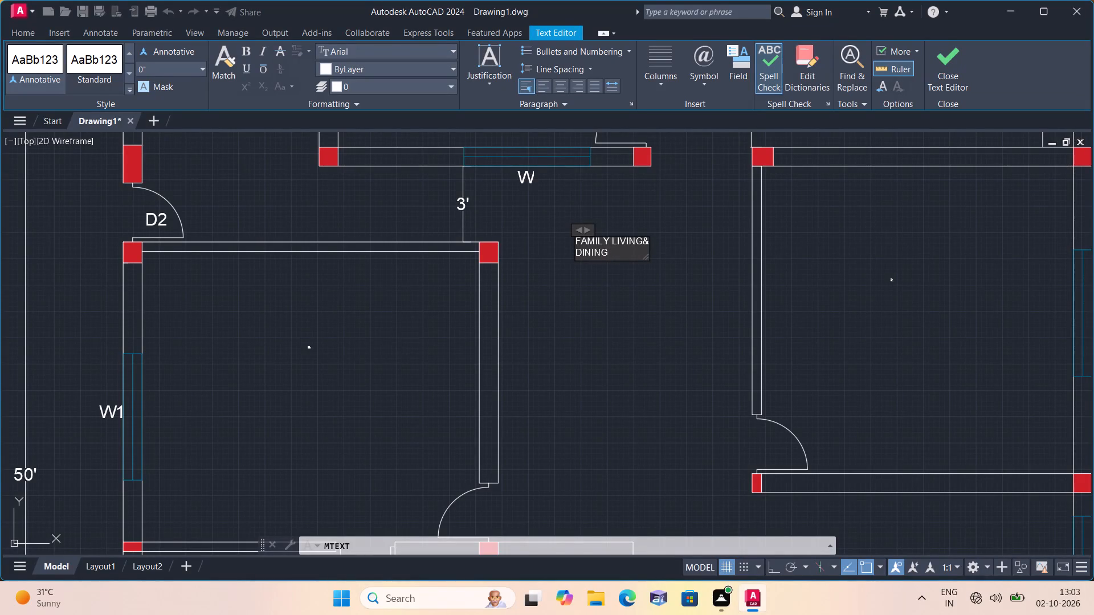
key(Return)
text(10)
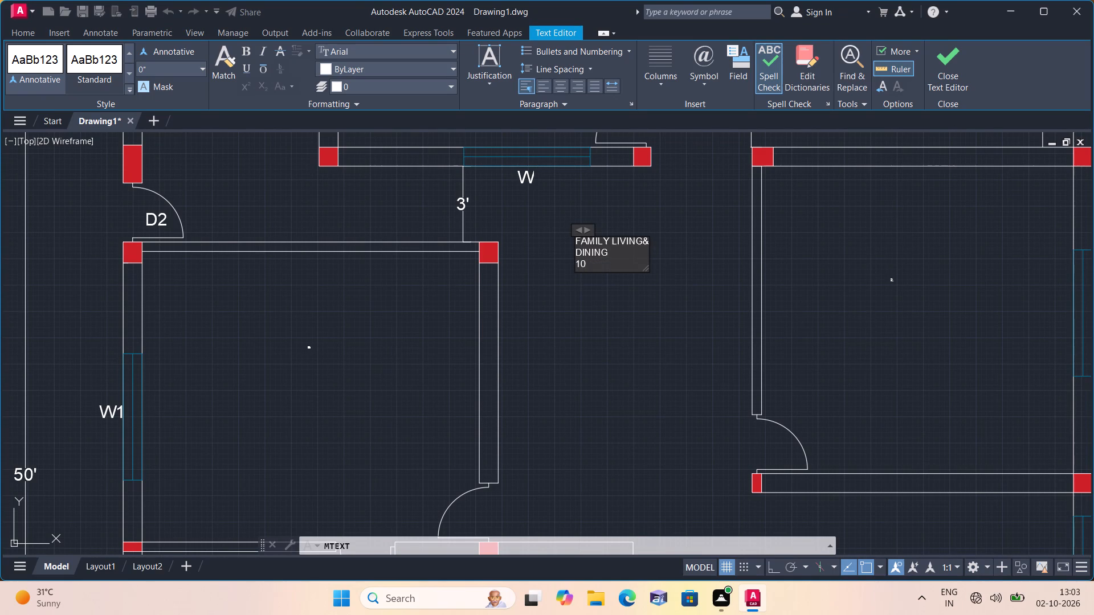
key(apostrophe)
text(0")
key(x)
text(14'10")
click(573, 303)
Add a multiline text label UP in the open area north of the 3'-6" opening, southwest of the grain store room.
middle_drag(581, 316, 590, 241)
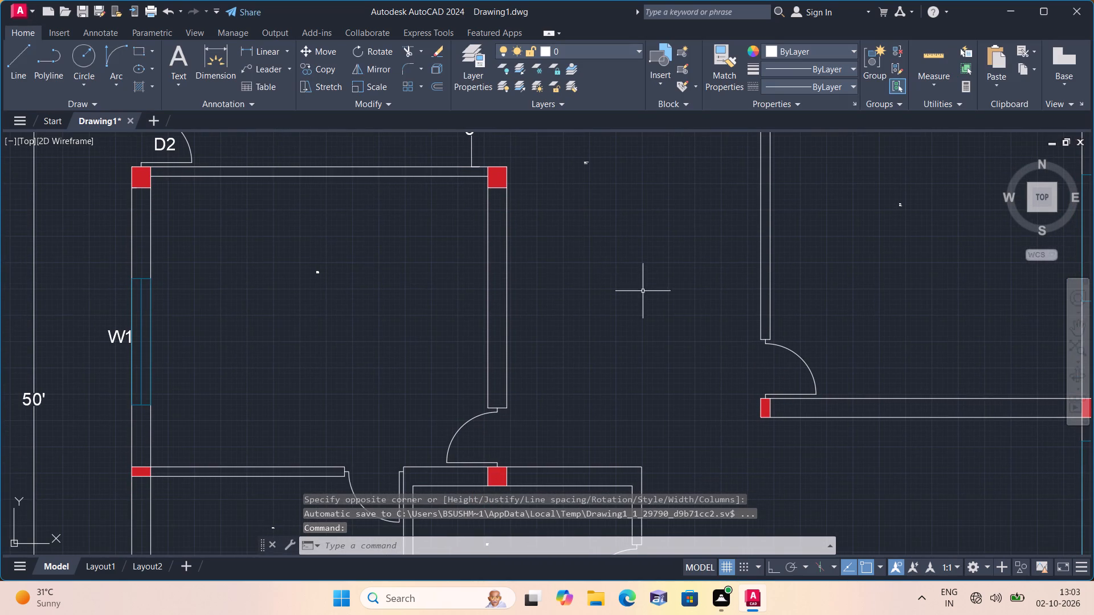
middle_drag(583, 429, 590, 256)
middle_drag(654, 274, 589, 327)
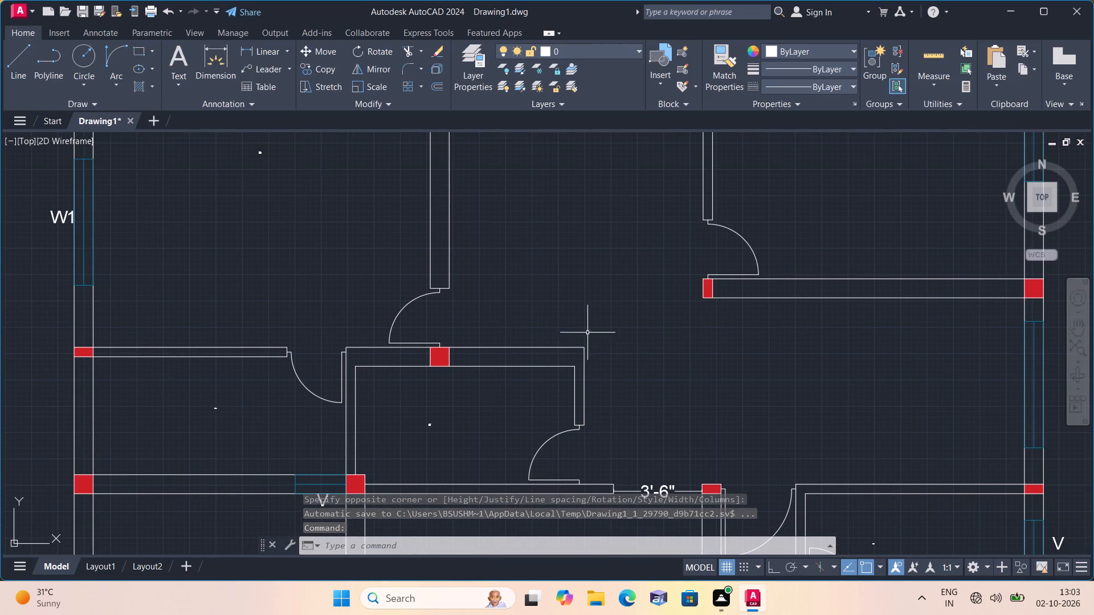
key(space)
triple_click(683, 356)
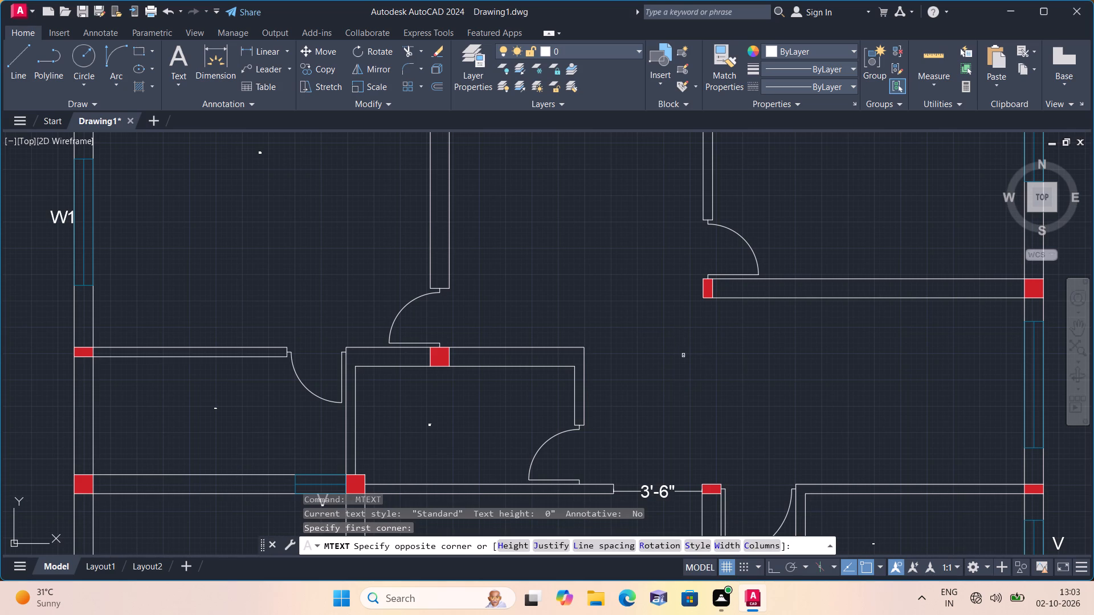
text(UP)
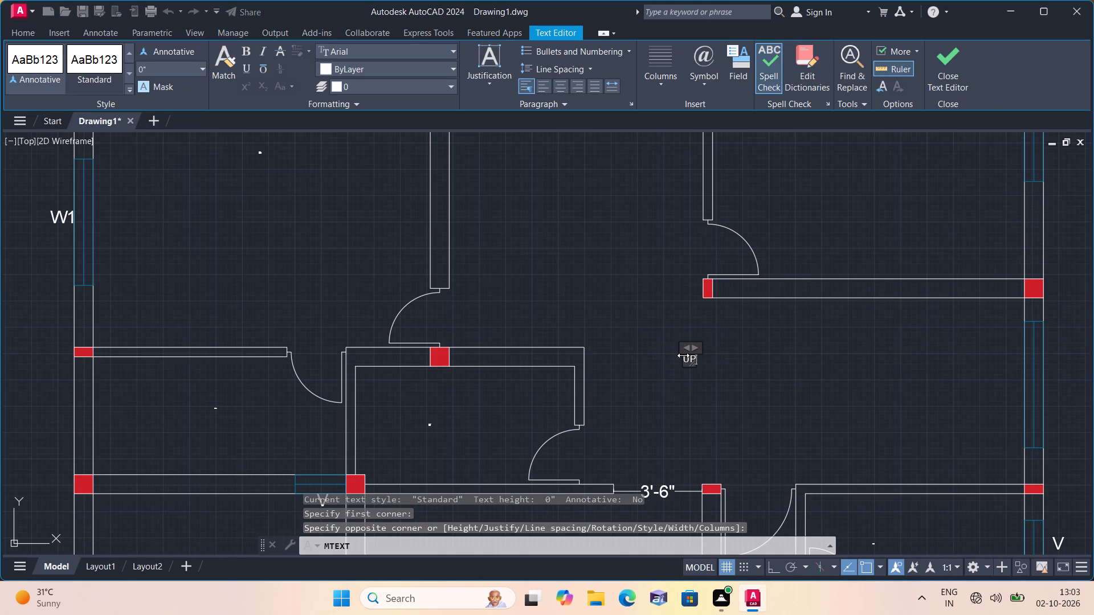
click(661, 325)
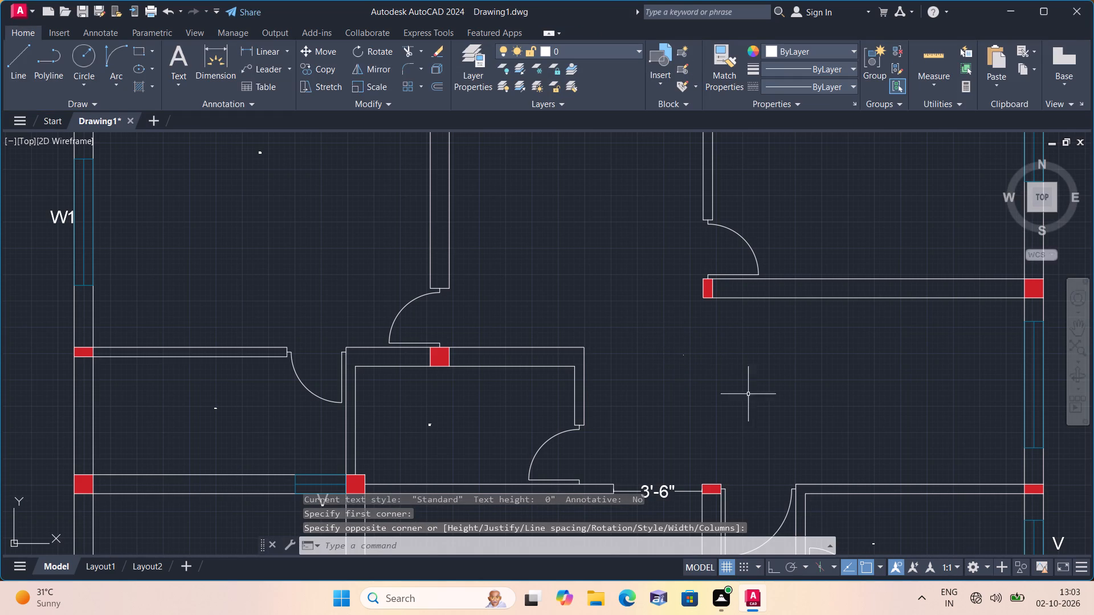
Copy the D2 tag from the west passage door to the guest bedroom door.
middle_drag(771, 445, 760, 417)
scroll(767, 436, down, 1)
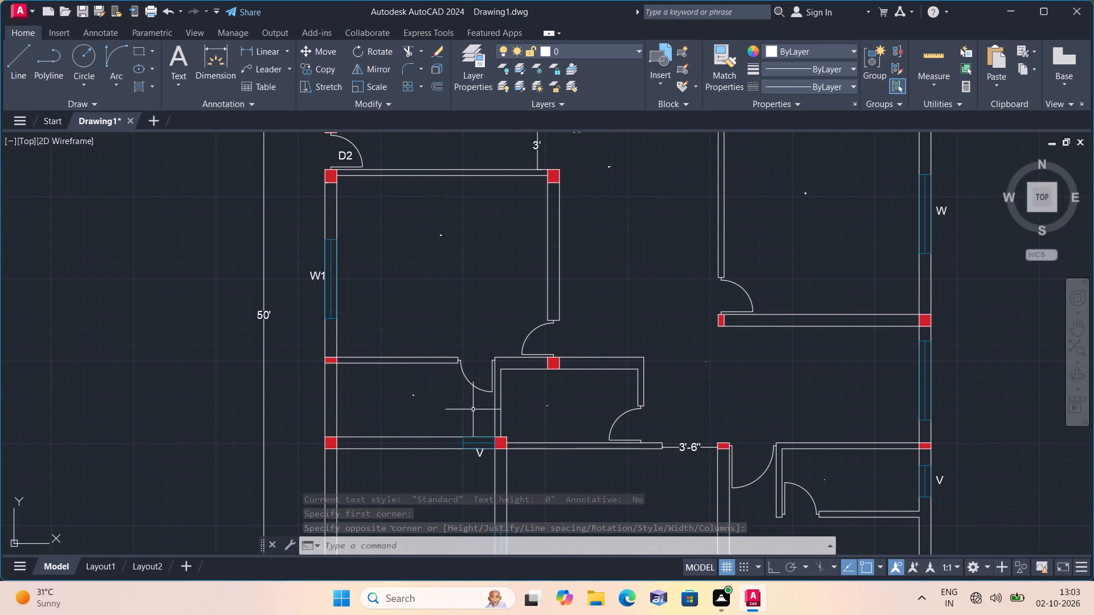
scroll(415, 304, down, 1)
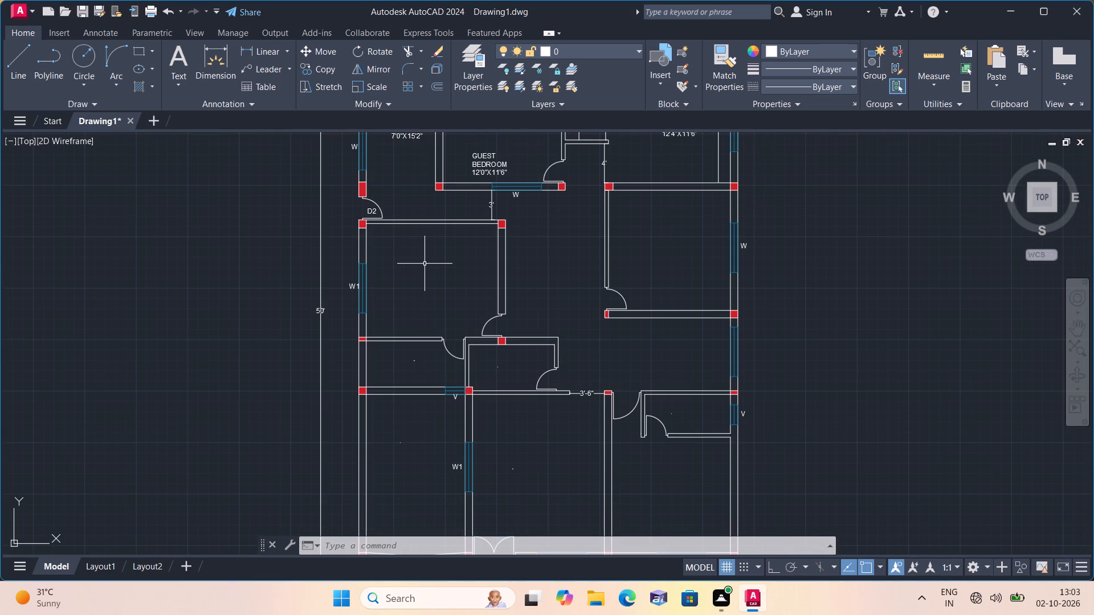
scroll(358, 200, up, 2)
click(380, 226)
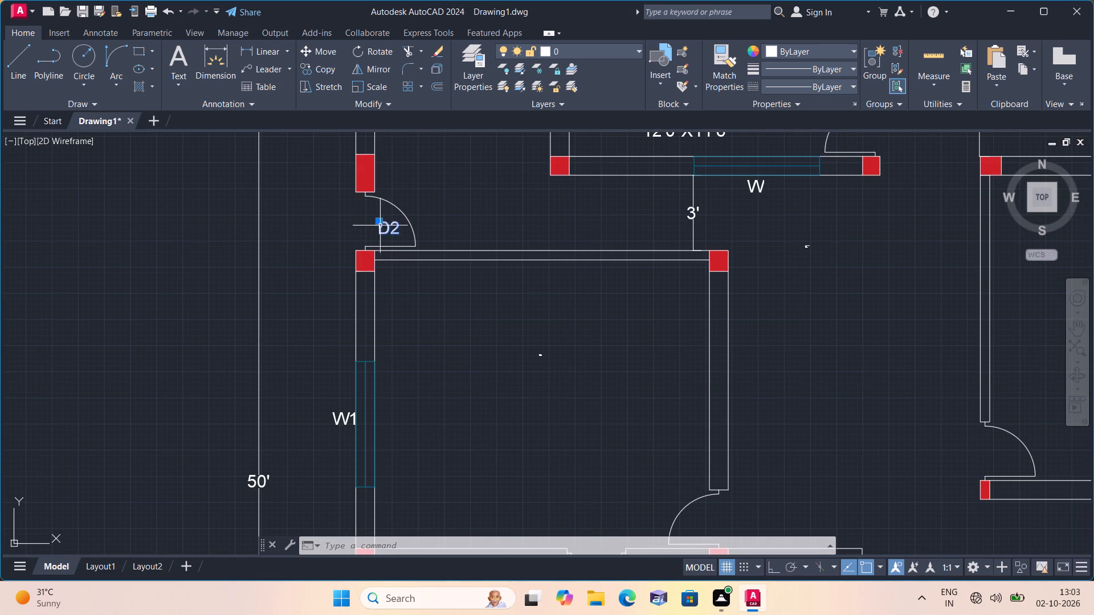
drag(325, 69, 328, 86)
click(381, 228)
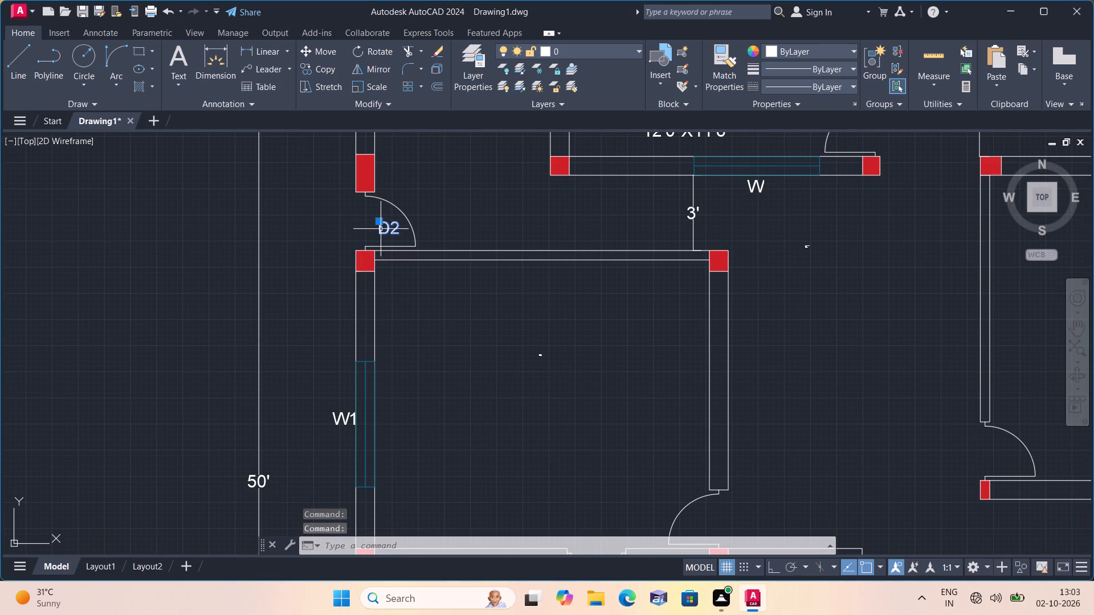
drag(323, 67, 323, 72)
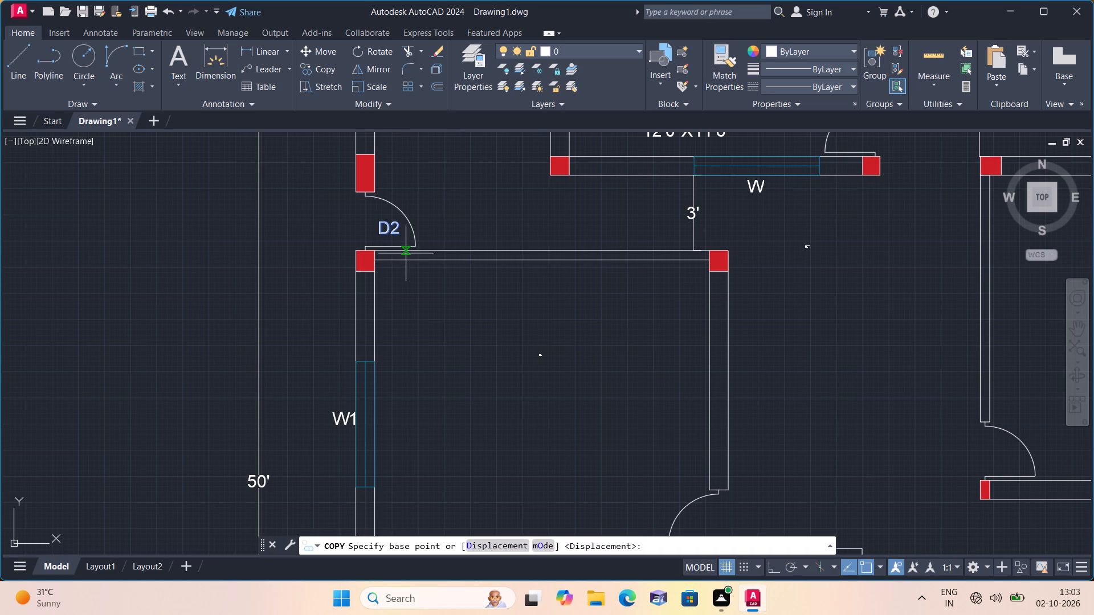
click(390, 231)
scroll(471, 360, down, 1)
middle_drag(467, 373, 378, 232)
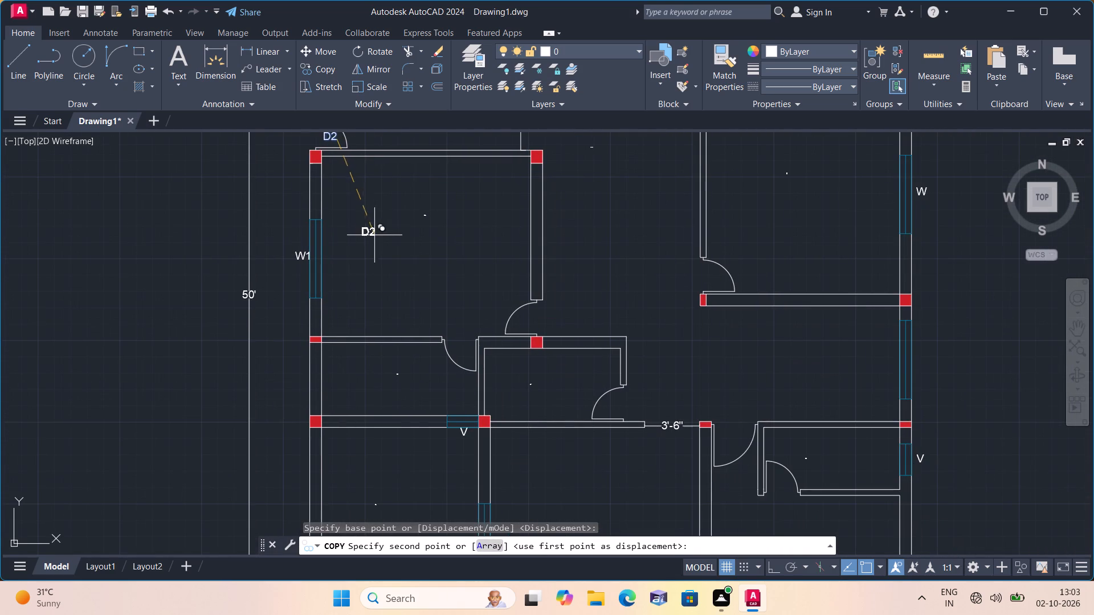
scroll(586, 244, down, 1)
middle_drag(586, 245, 605, 423)
scroll(629, 323, up, 3)
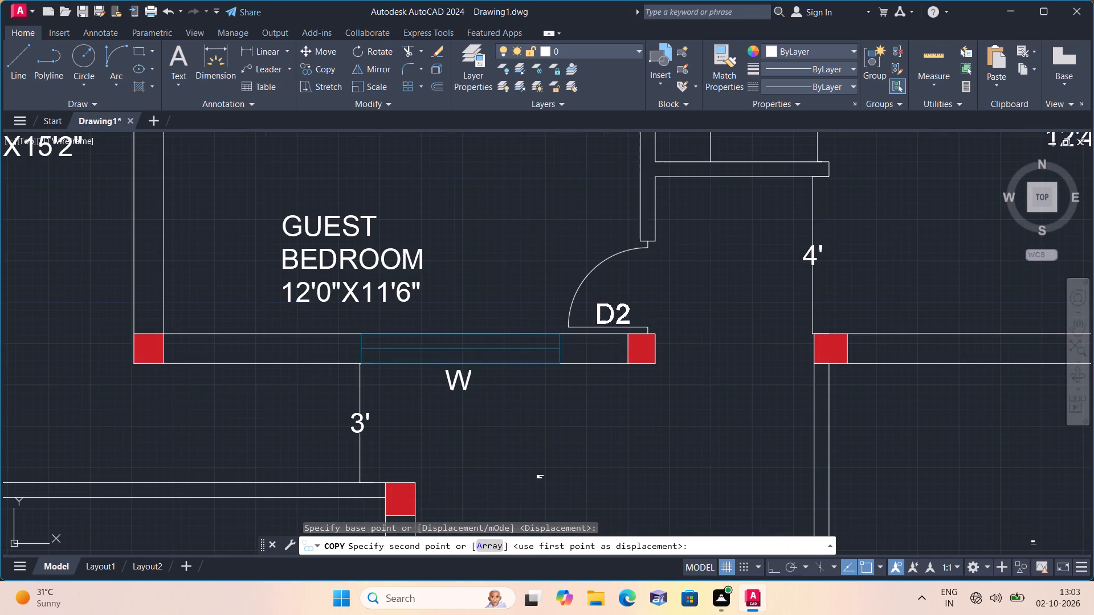
click(627, 309)
Place more D2 copies at the west room's southeast door, the grain store room door and the door just east of the 3'-6" opening.
scroll(609, 465, down, 1)
middle_drag(607, 476, 604, 466)
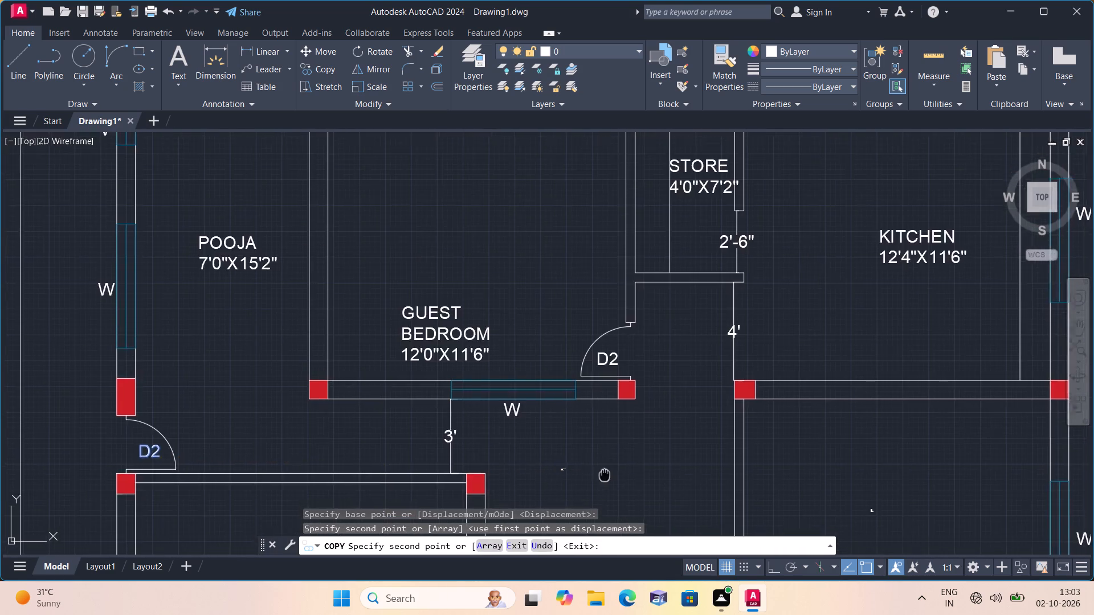
middle_drag(604, 466, 580, 224)
scroll(578, 215, down, 1)
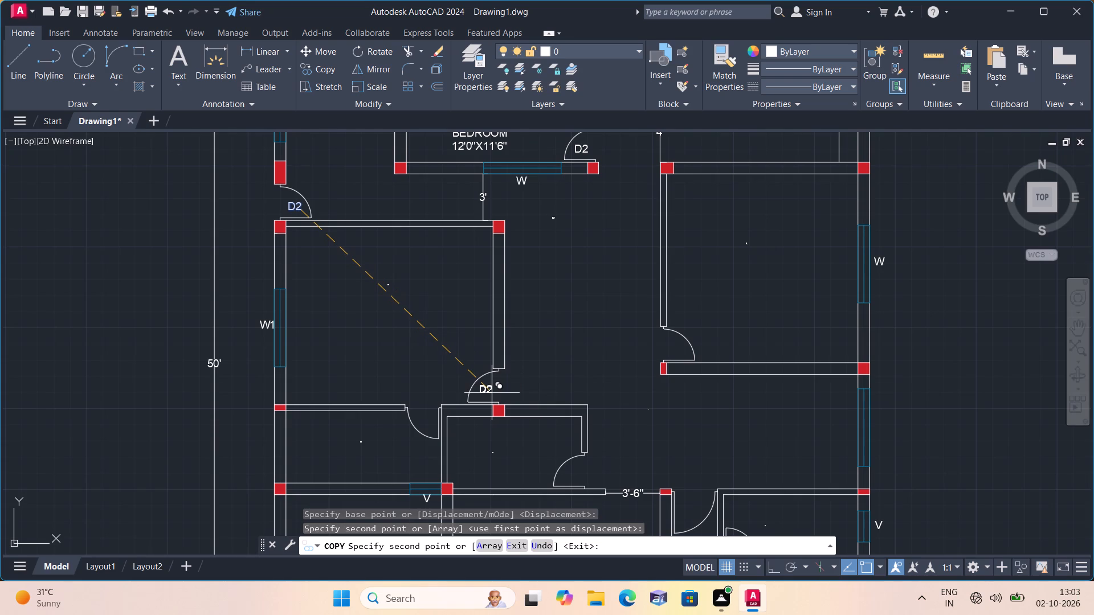
click(492, 392)
middle_drag(569, 375, 551, 237)
scroll(566, 371, down, 1)
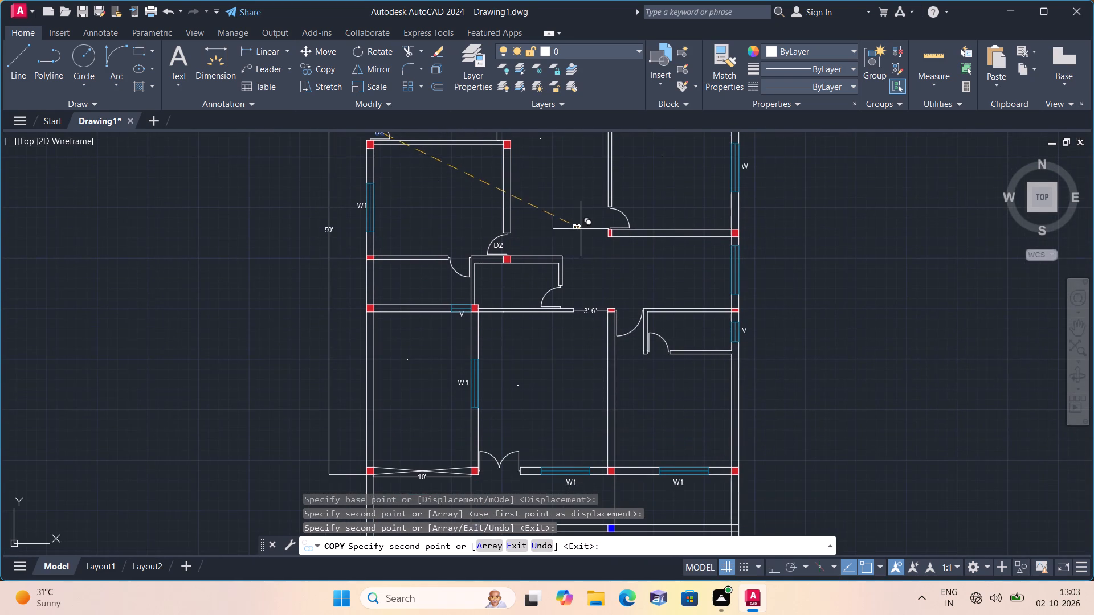
scroll(582, 228, up, 2)
click(664, 212)
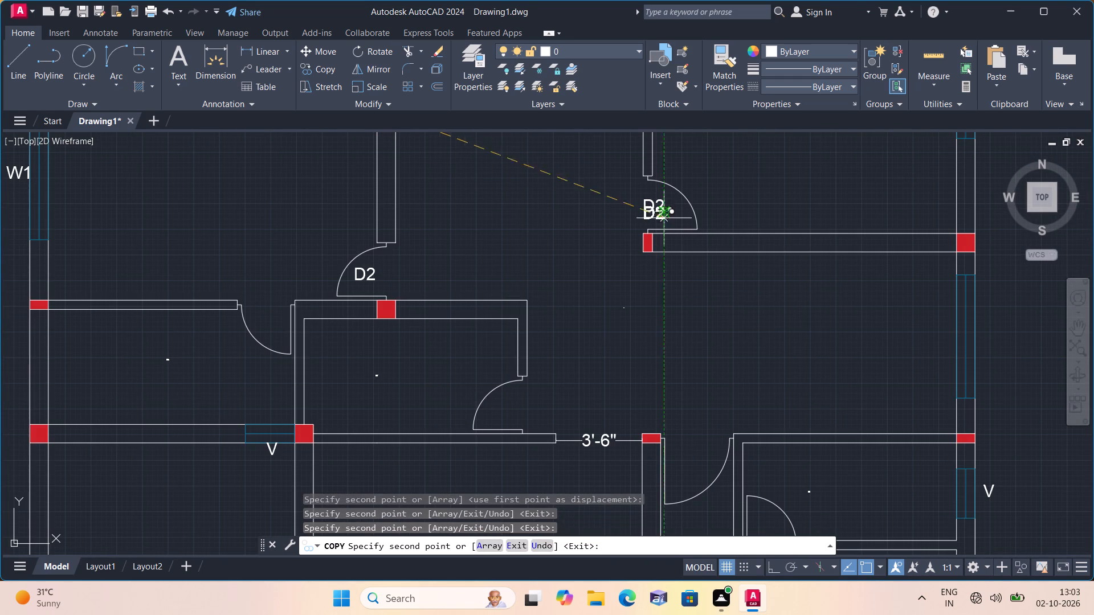
middle_drag(701, 380, 685, 273)
click(676, 354)
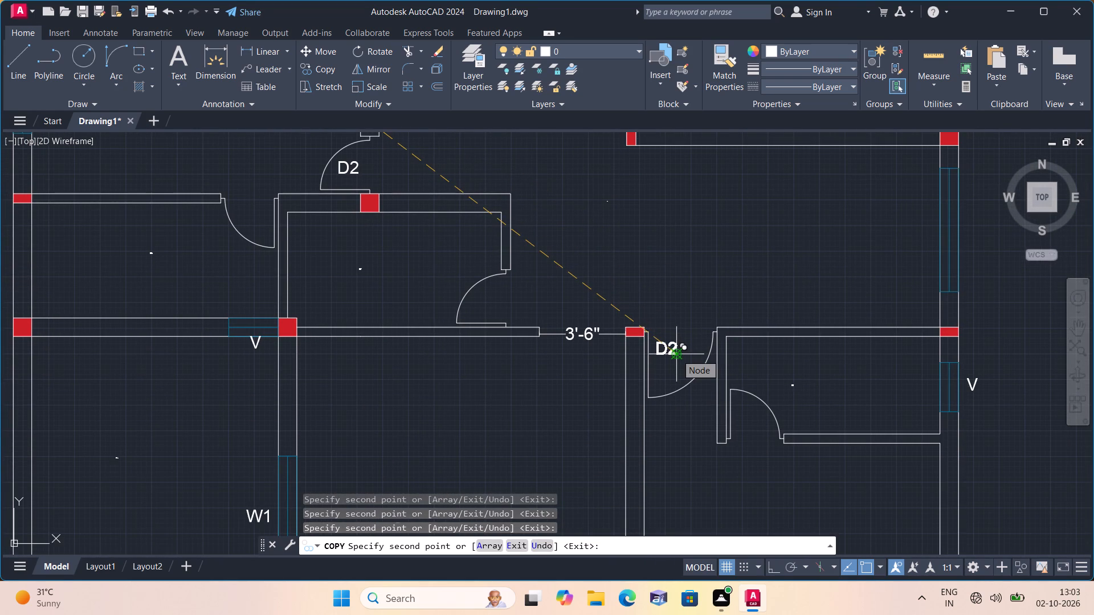
key(Escape)
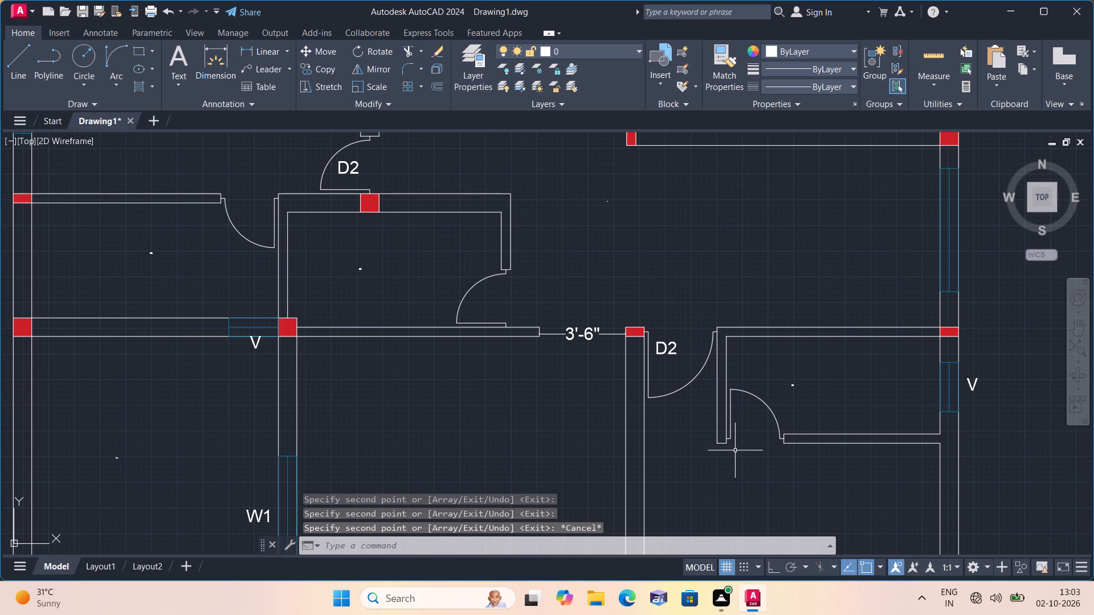
Add a multiline text tag D3 at the door of the small east room with ventilator V, southeast of the 3'-6" opening.
key(space)
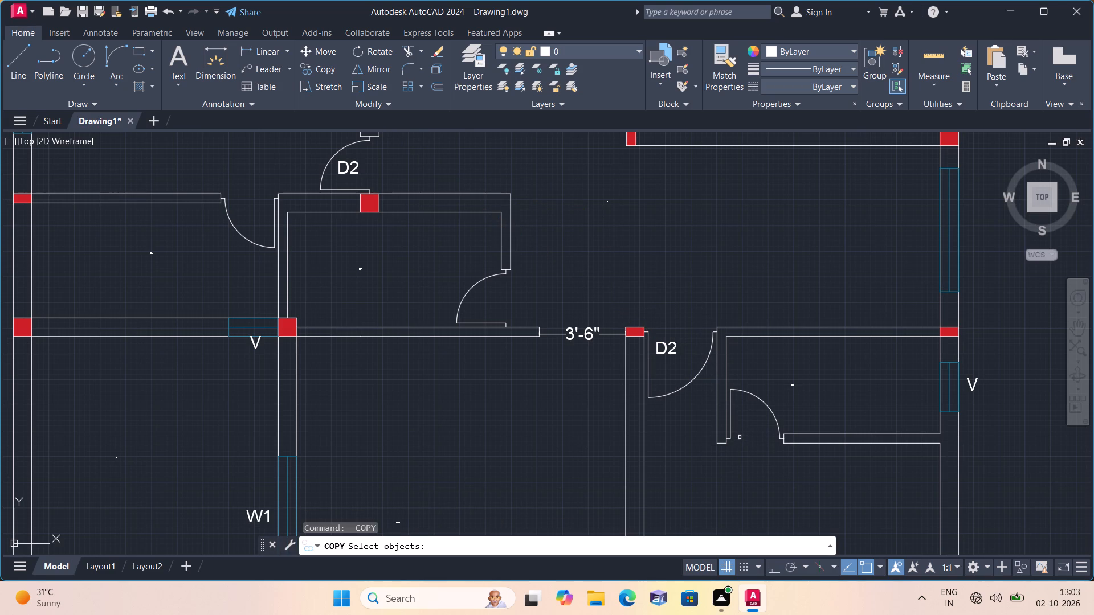
key(Escape)
text(MT)
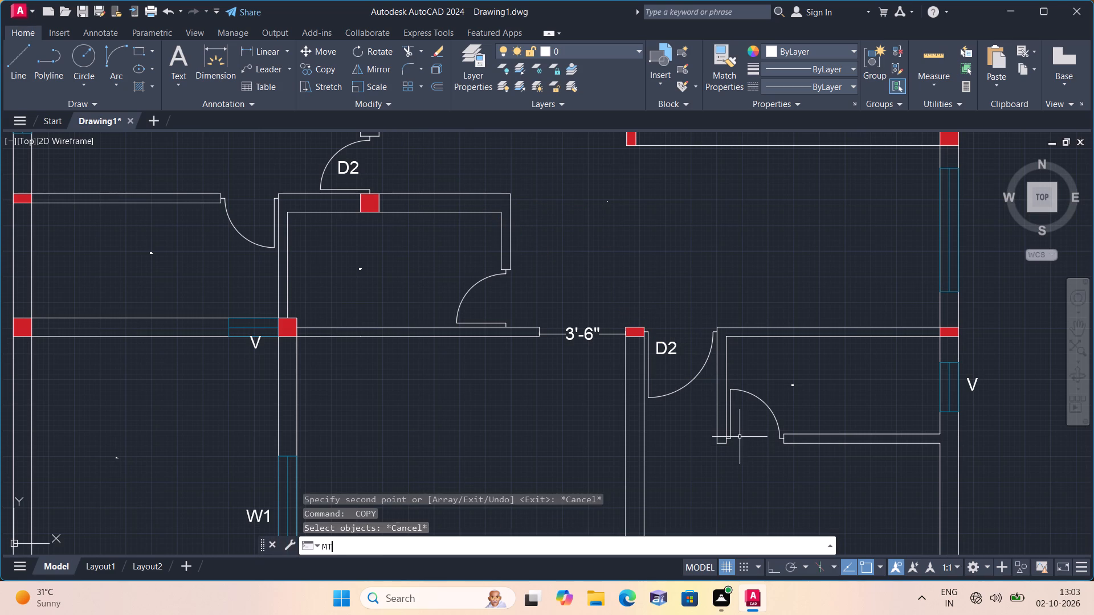
key(space)
triple_click(740, 438)
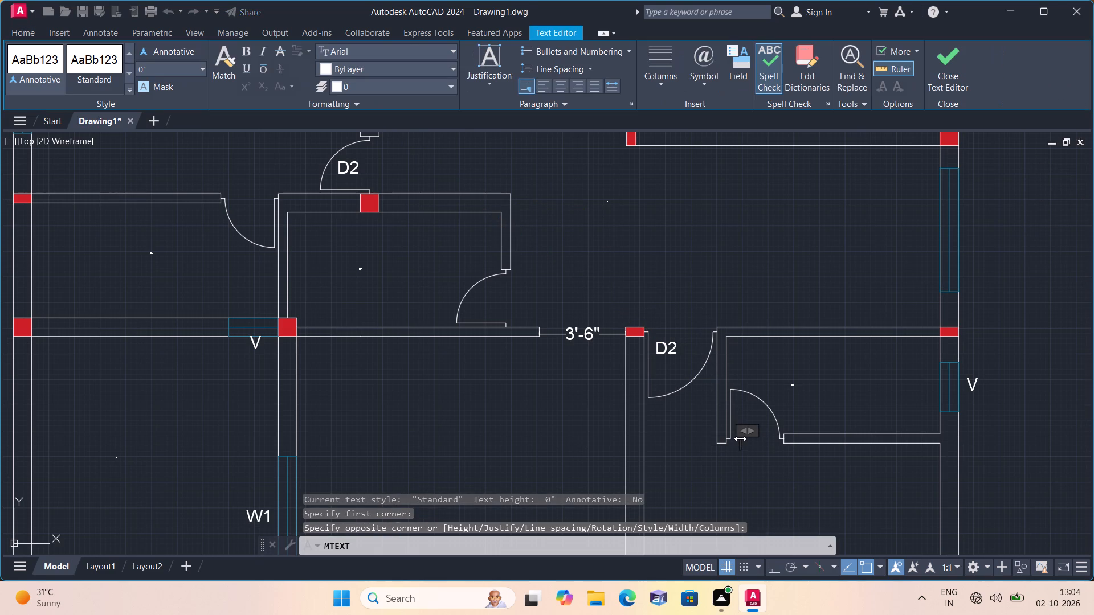
text(D3)
click(761, 470)
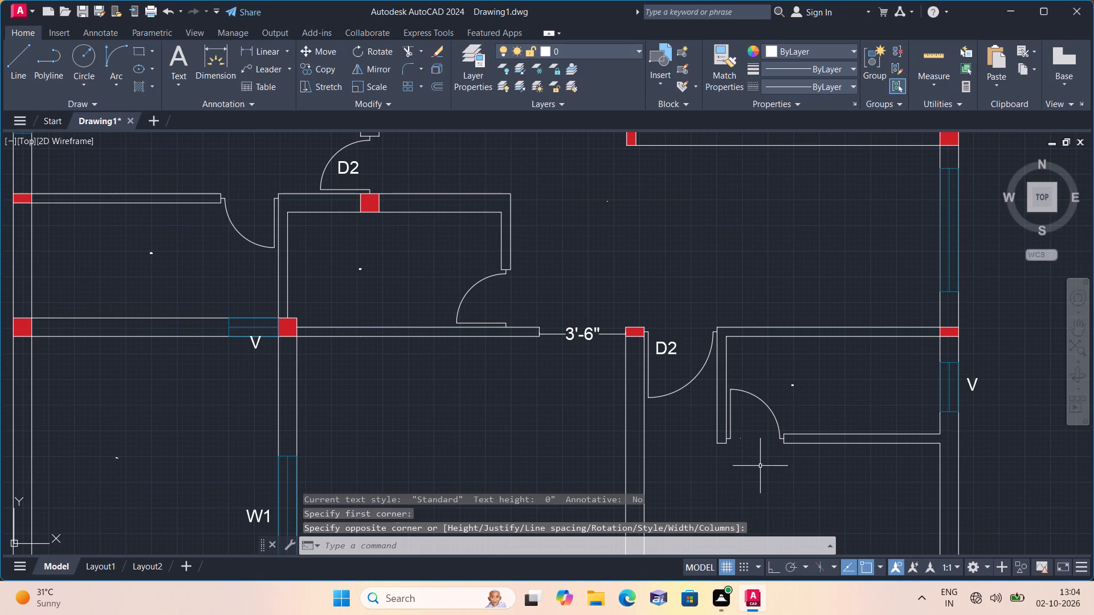
Copy the D3 tag to the small west room's door near ventilator V and to the door just northwest of the 3'-6" opening.
middle_drag(758, 462, 762, 406)
scroll(749, 399, up, 2)
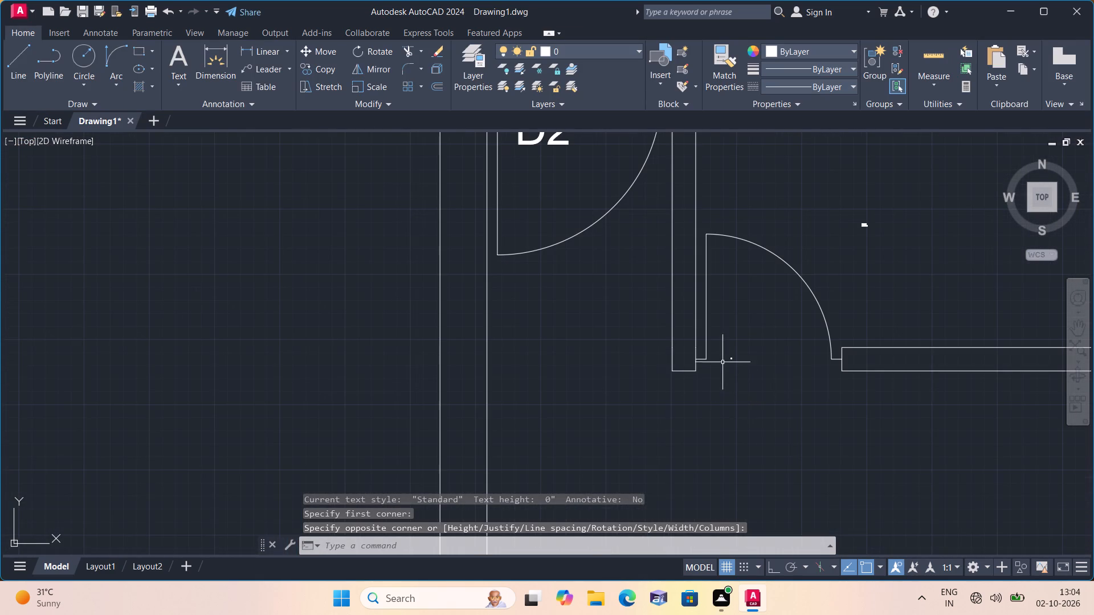
click(728, 358)
click(730, 358)
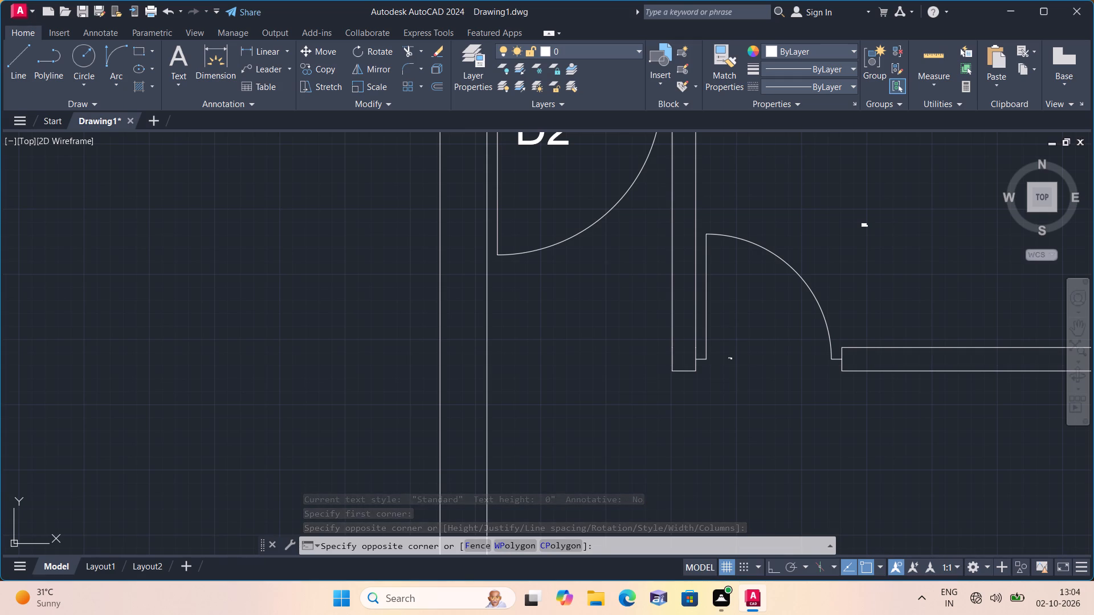
click(730, 359)
click(325, 70)
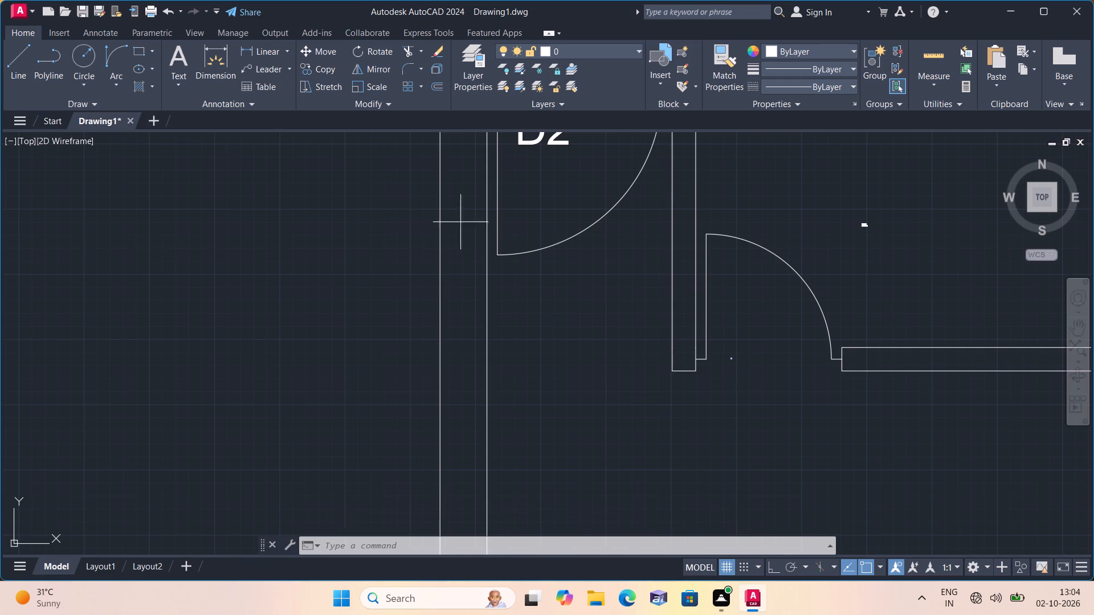
click(729, 359)
scroll(214, 247, down, 2)
middle_drag(261, 296, 291, 320)
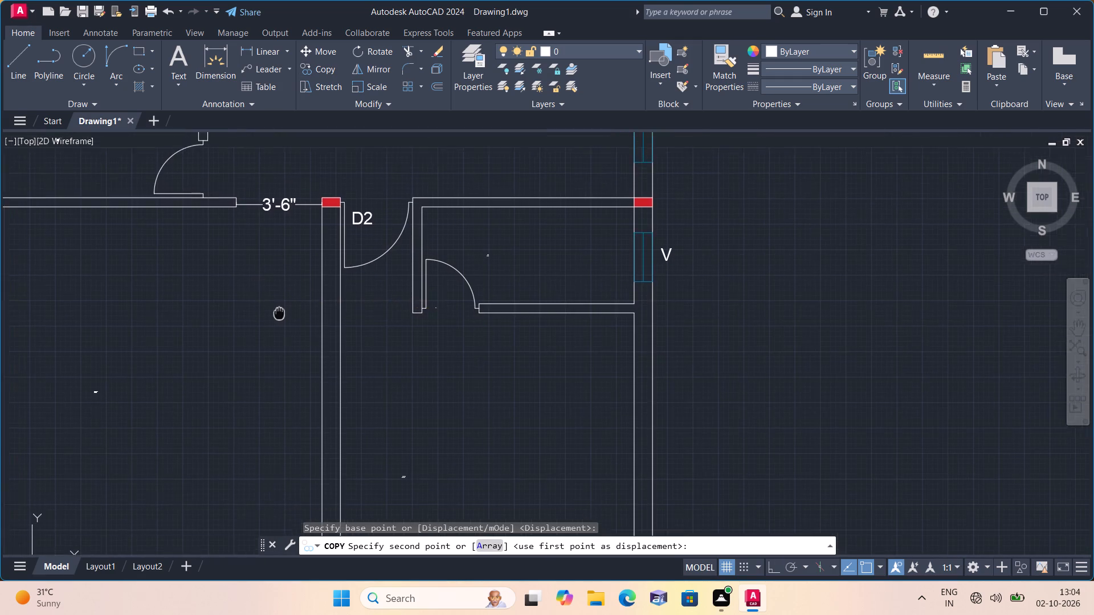
middle_drag(291, 320, 402, 370)
scroll(446, 398, down, 1)
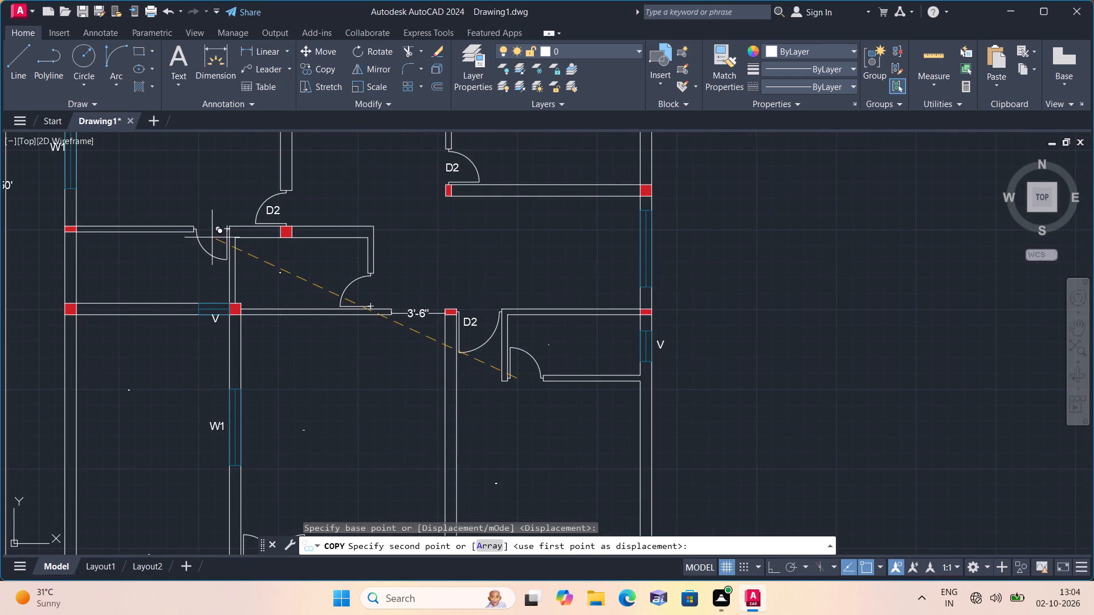
click(212, 237)
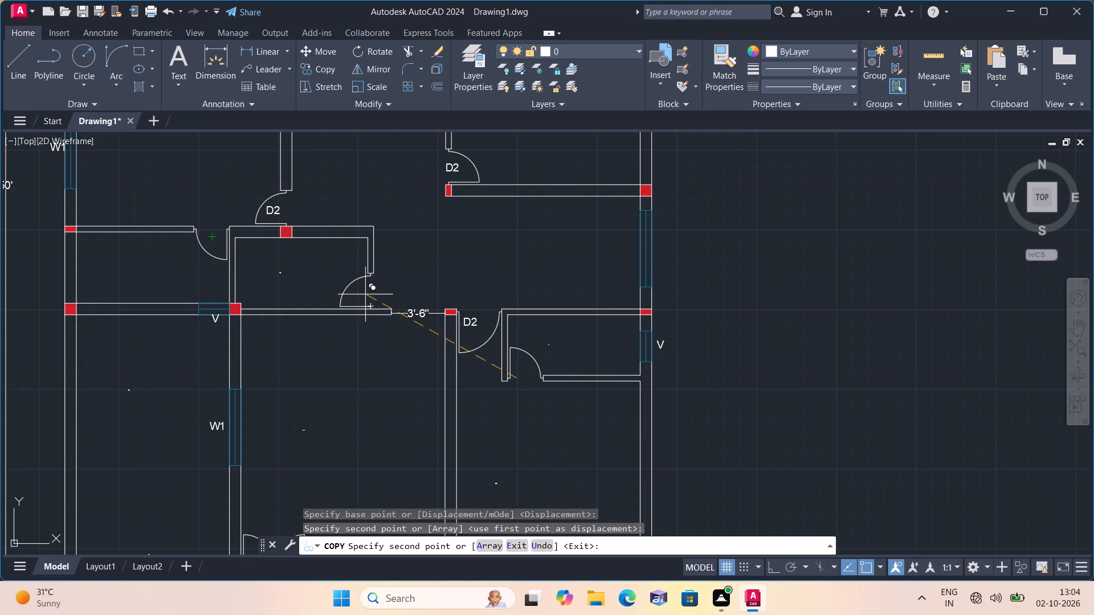
click(366, 293)
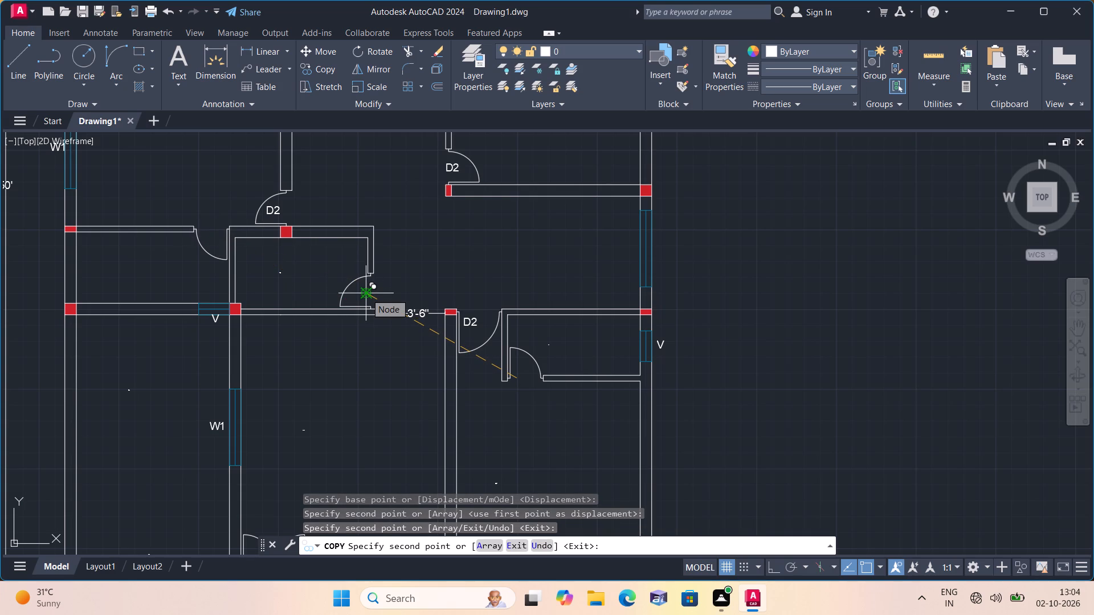
key(Escape)
Add a multiline text tag D at the double entrance door between the 10' gate opening and the front W1 window.
middle_drag(377, 360, 376, 359)
scroll(375, 358, down, 1)
middle_drag(376, 359, 387, 218)
scroll(335, 354, up, 2)
click(266, 244)
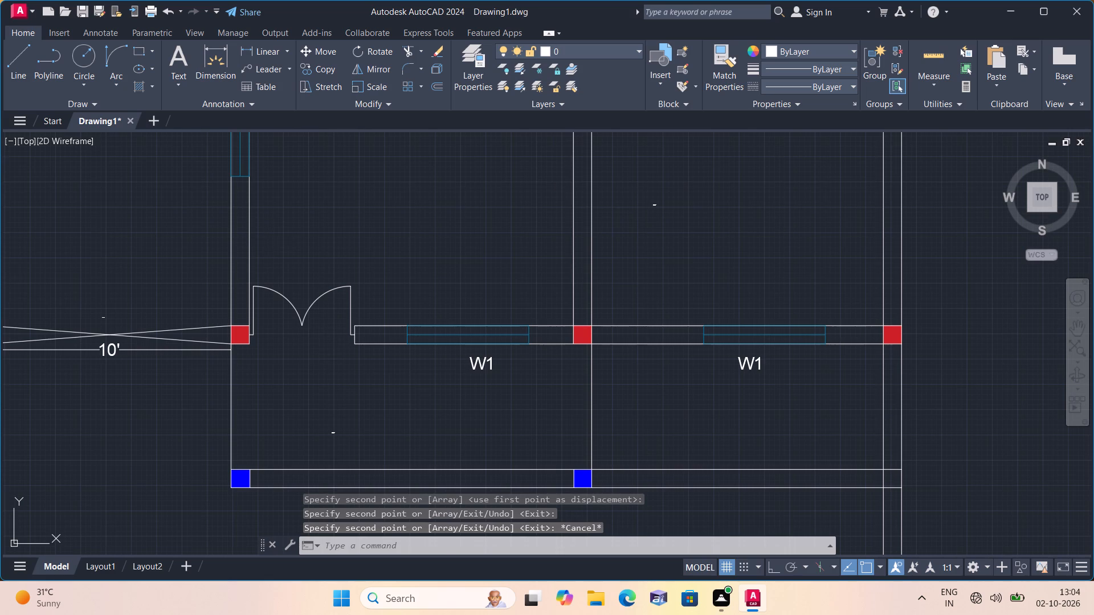
click(378, 249)
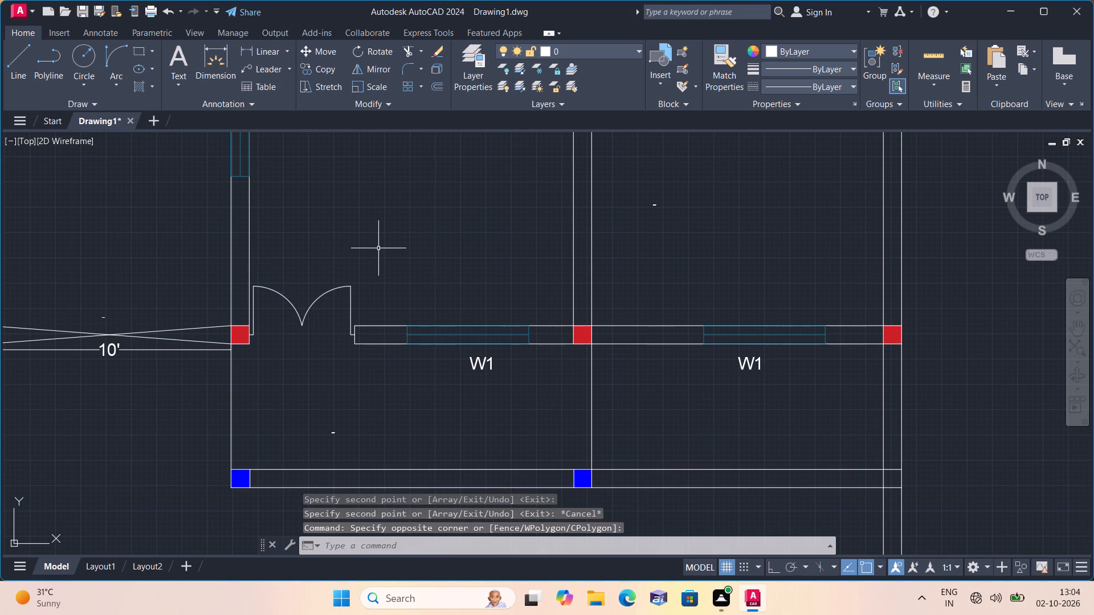
text(MT)
key(space)
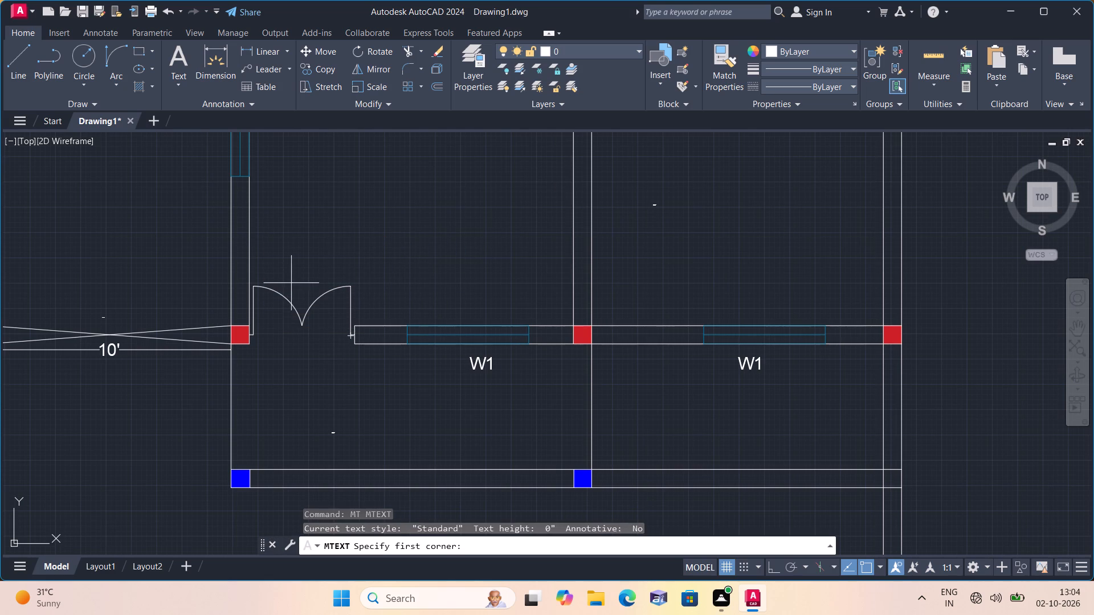
triple_click(295, 283)
key(d)
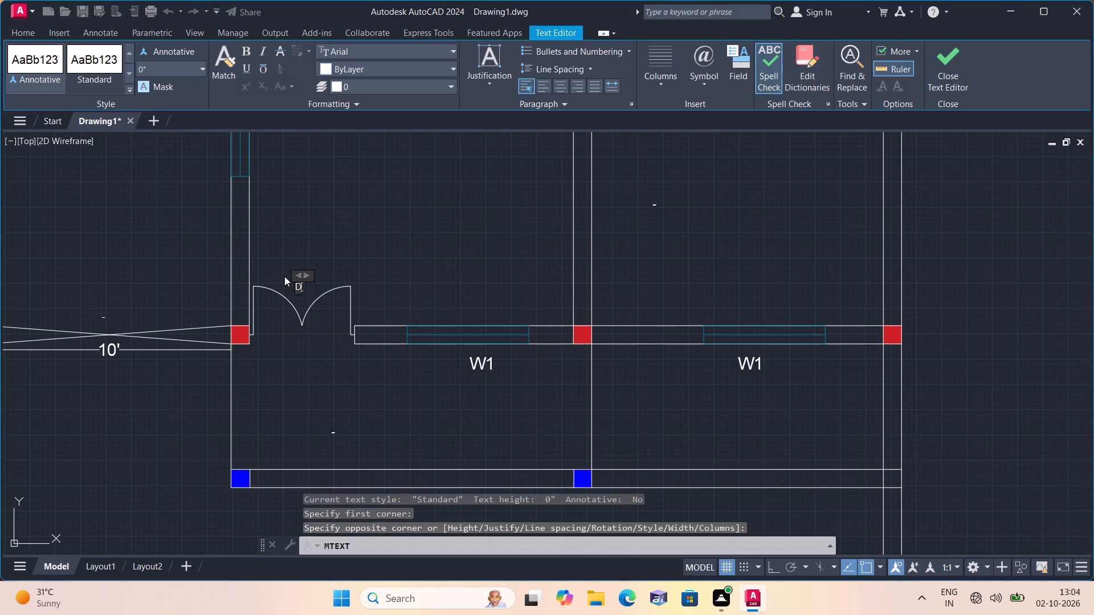
click(316, 255)
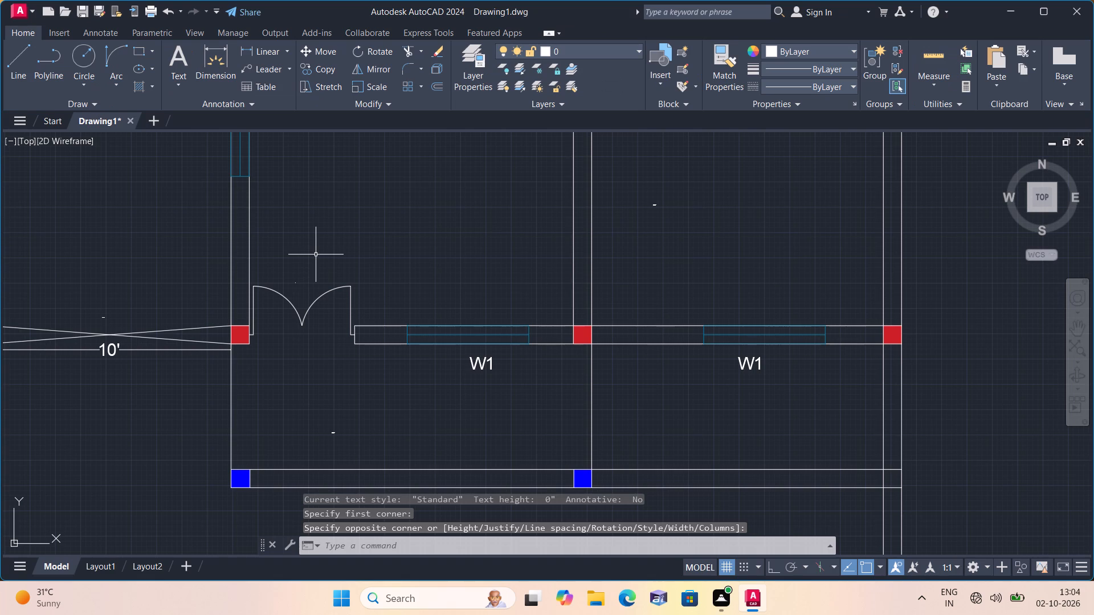
Examine the front of the plan, including the MAIN GATE label and the W1 tags, to compare label sizes.
scroll(324, 315, down, 1)
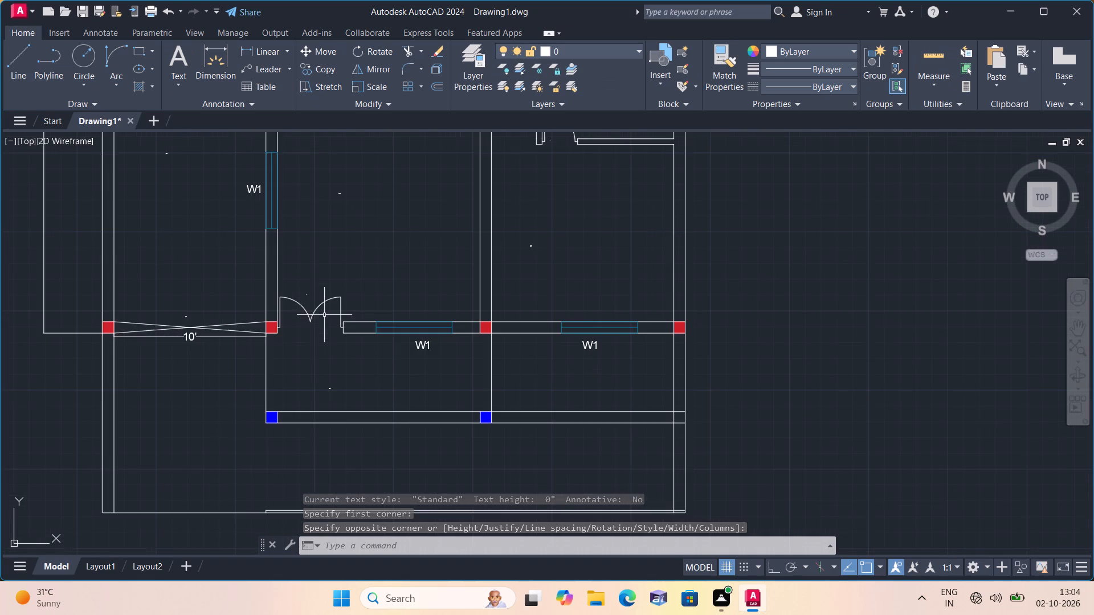
scroll(150, 325, up, 2)
scroll(231, 300, up, 5)
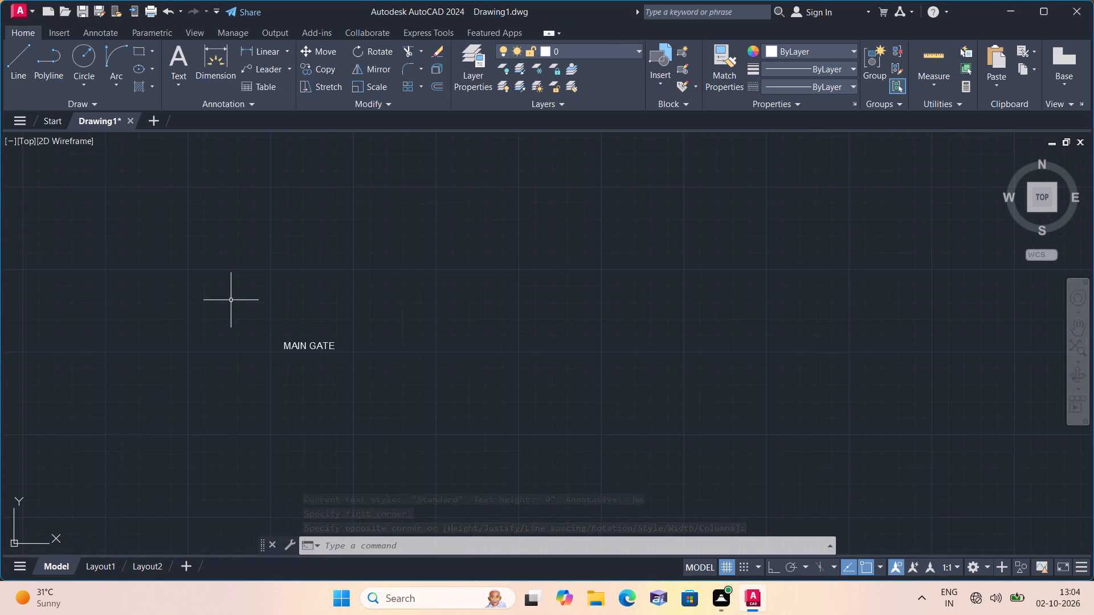
scroll(231, 290, down, 3)
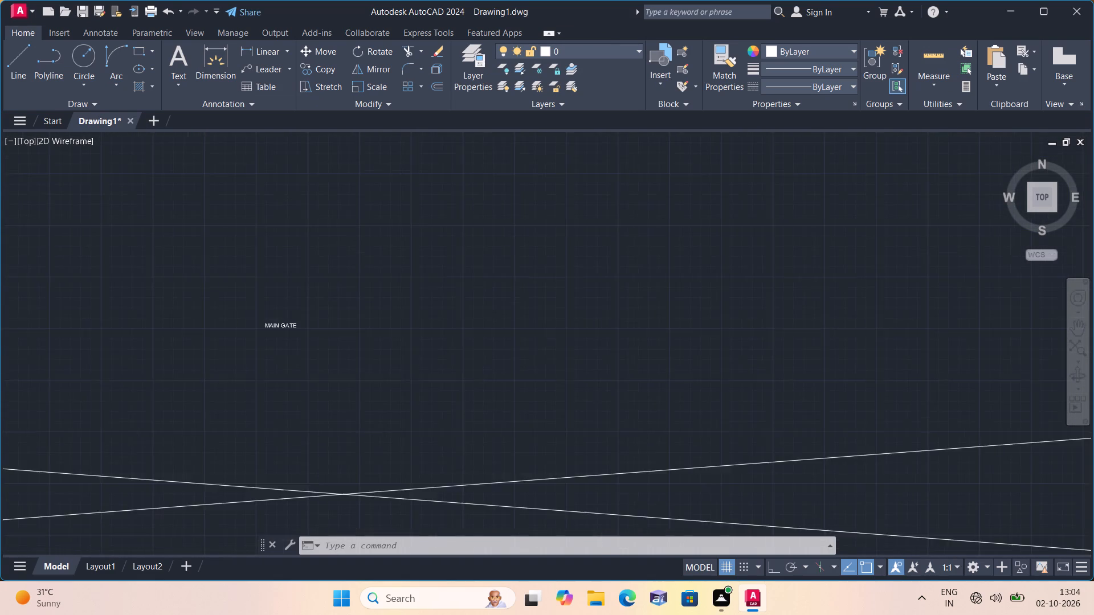
scroll(231, 290, down, 4)
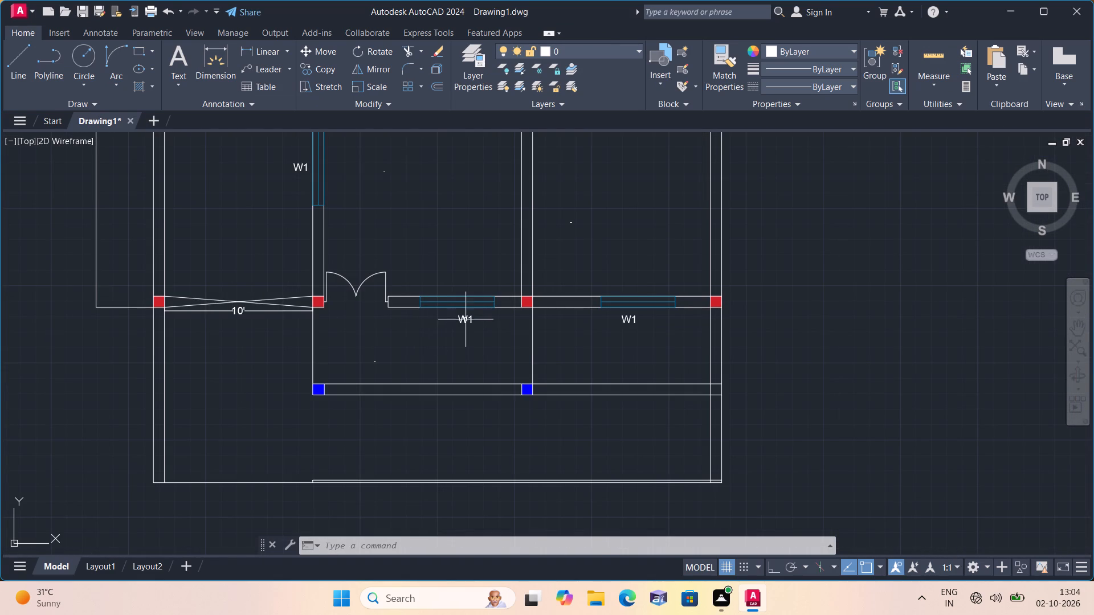
scroll(465, 396, up, 2)
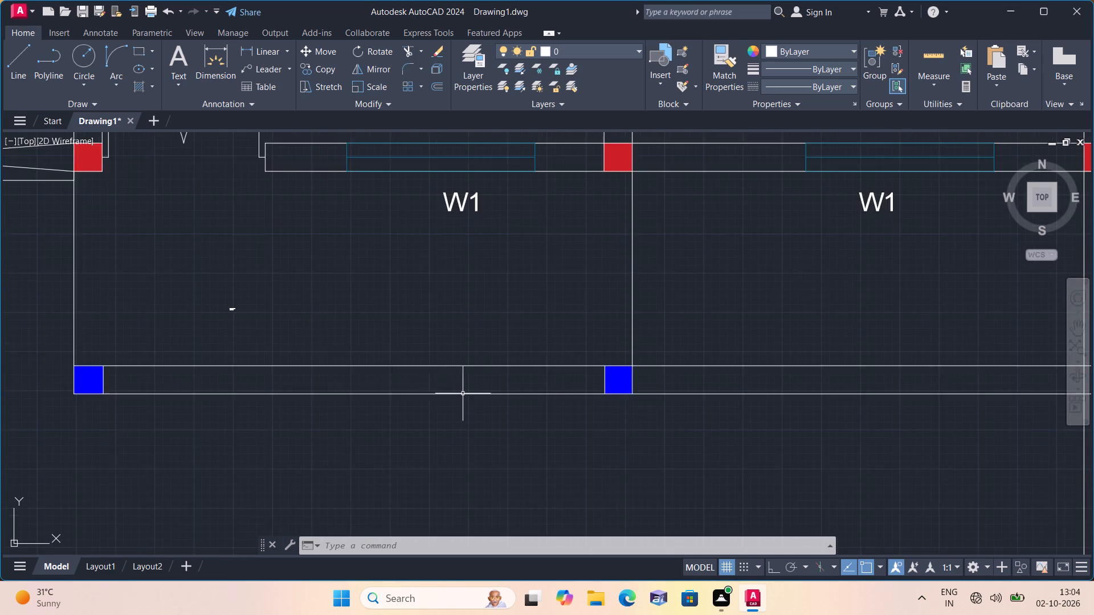
Add a vertical linear dimension from the house's front wall, just west of the east front W1 window, to the front boundary wall.
scroll(290, 342, up, 1)
scroll(210, 317, up, 3)
scroll(170, 243, up, 2)
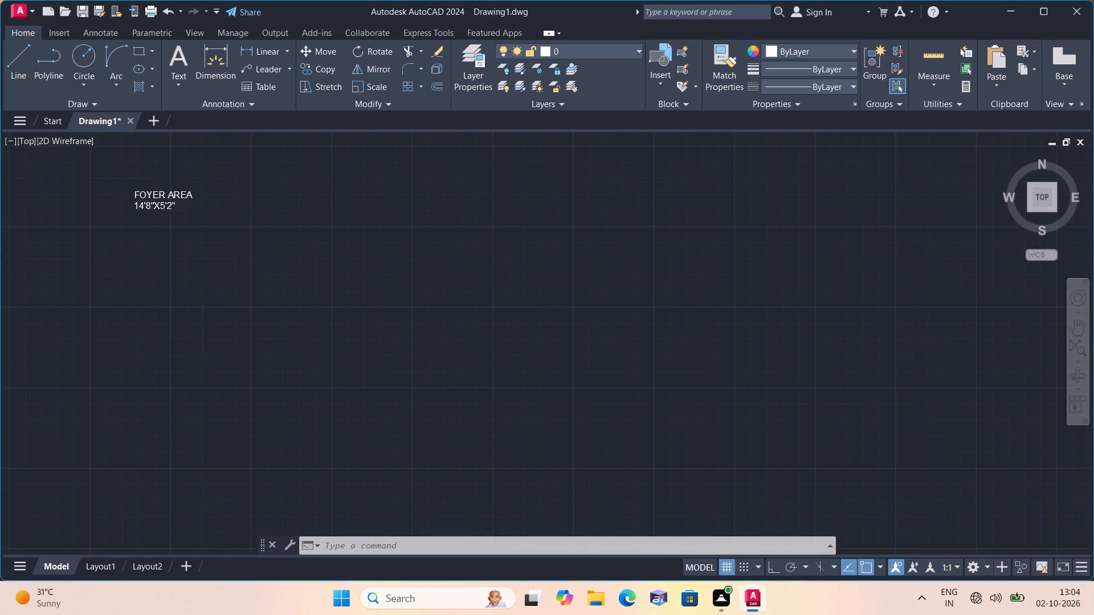
scroll(170, 243, down, 6)
middle_drag(371, 385, 363, 368)
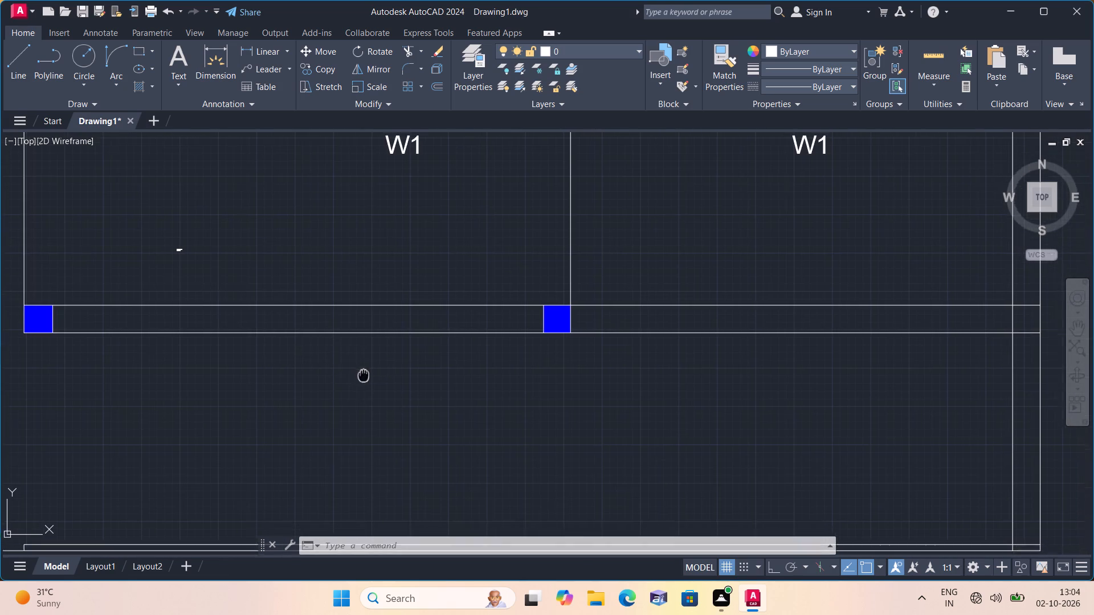
scroll(363, 359, down, 3)
middle_drag(363, 368, 381, 290)
drag(271, 50, 275, 70)
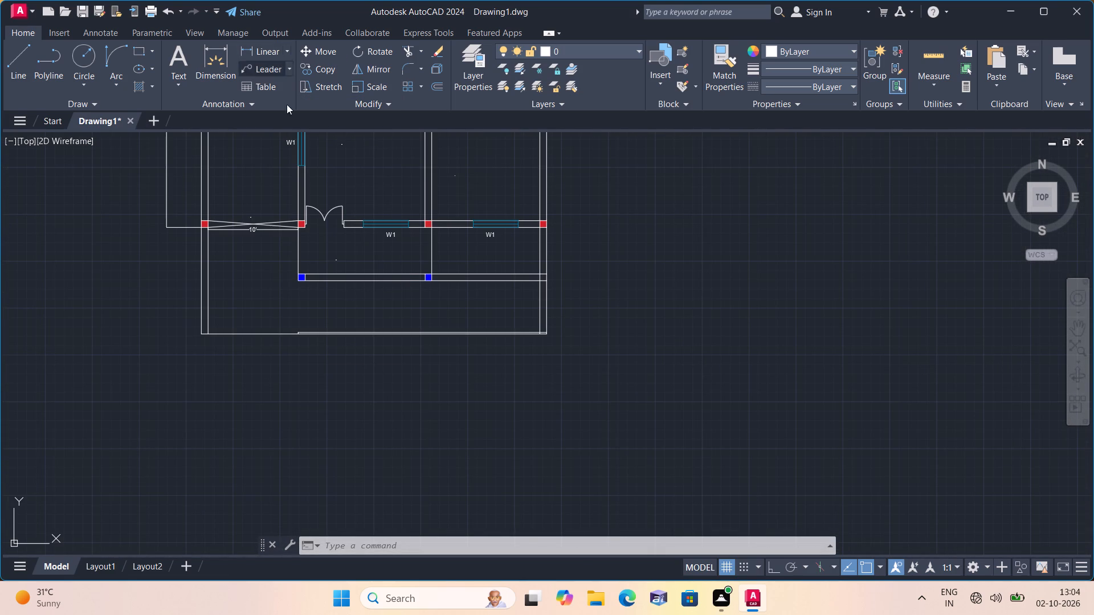
scroll(477, 288, up, 1)
scroll(448, 201, up, 2)
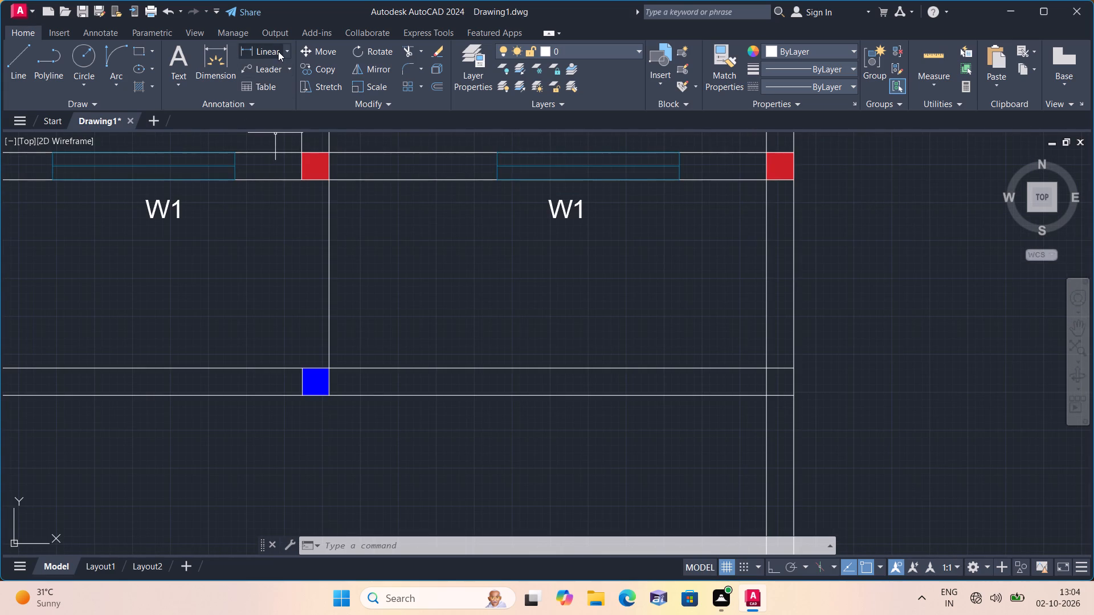
drag(278, 51, 278, 56)
click(459, 181)
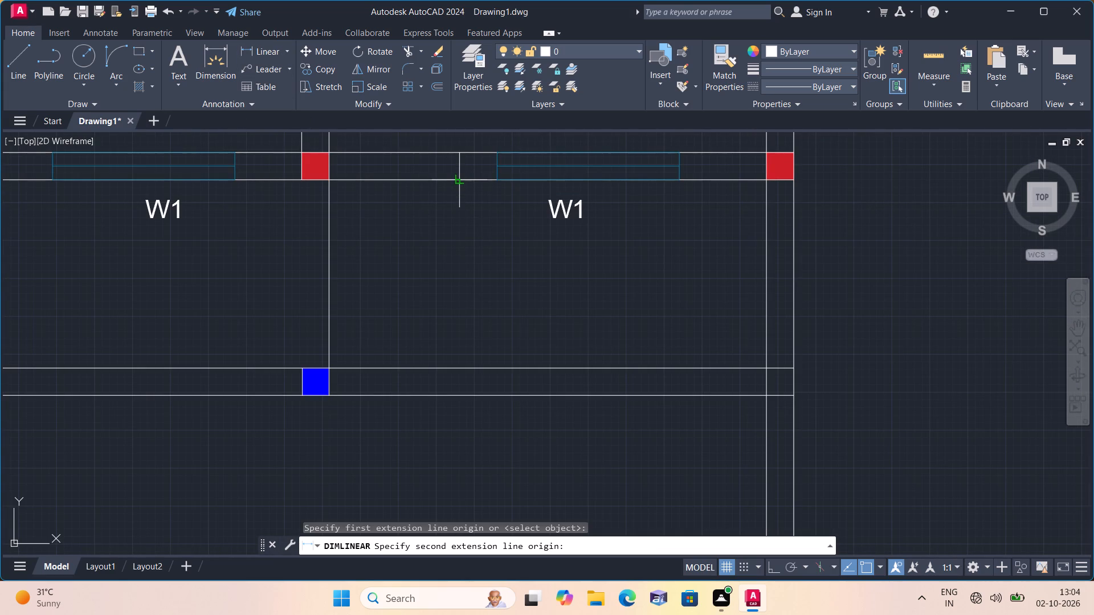
scroll(451, 337, down, 3)
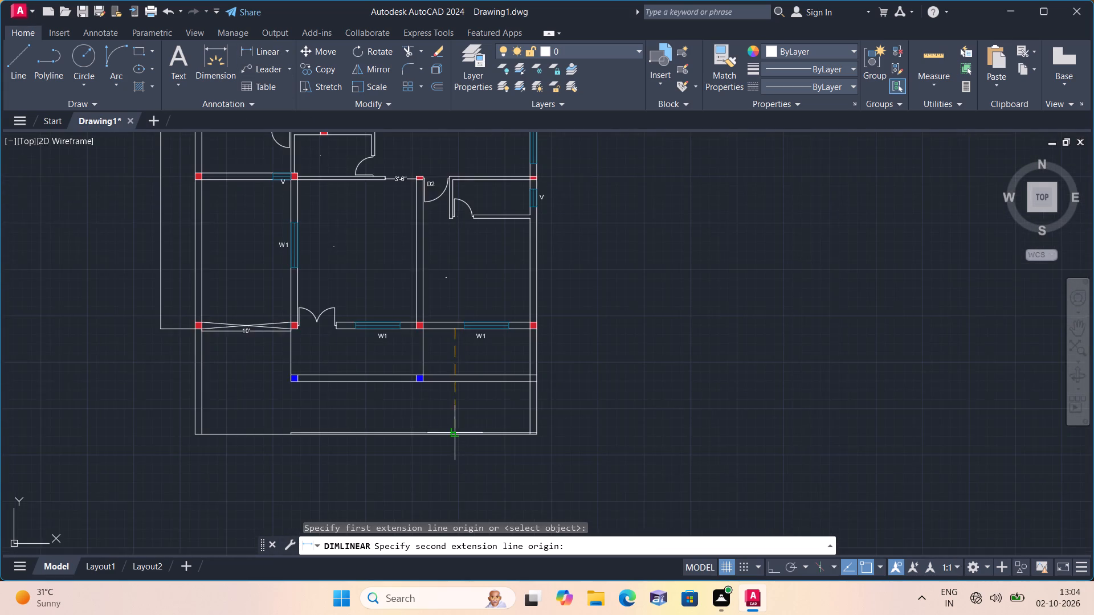
scroll(453, 427, up, 3)
click(456, 452)
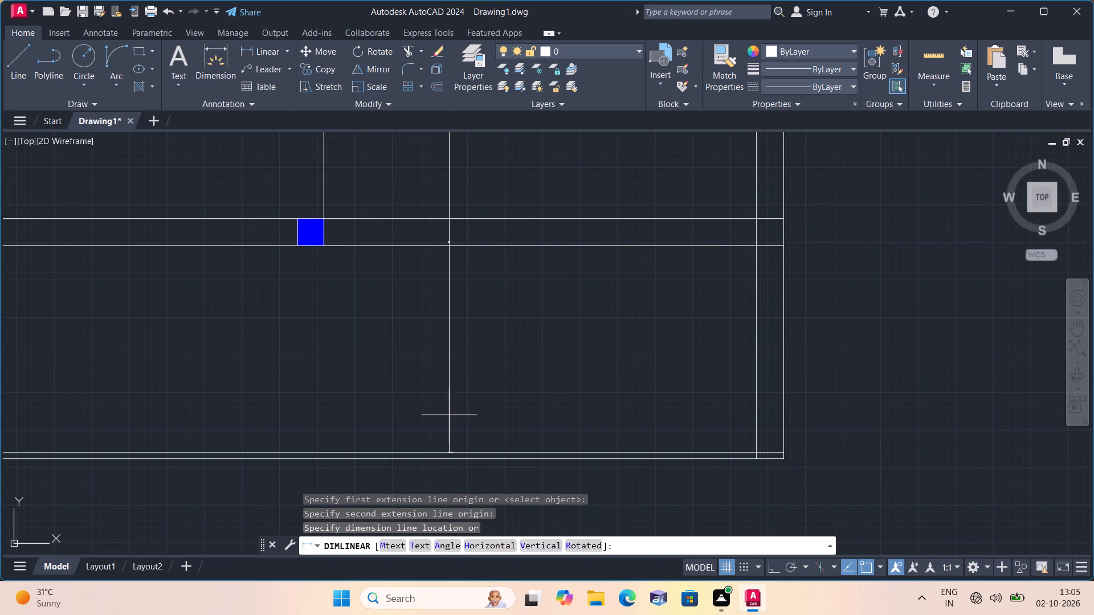
click(449, 415)
Add a multileader reading BOUNDARY WALL pointing to the front boundary wall, east of the new vertical dimension.
scroll(428, 384, down, 1)
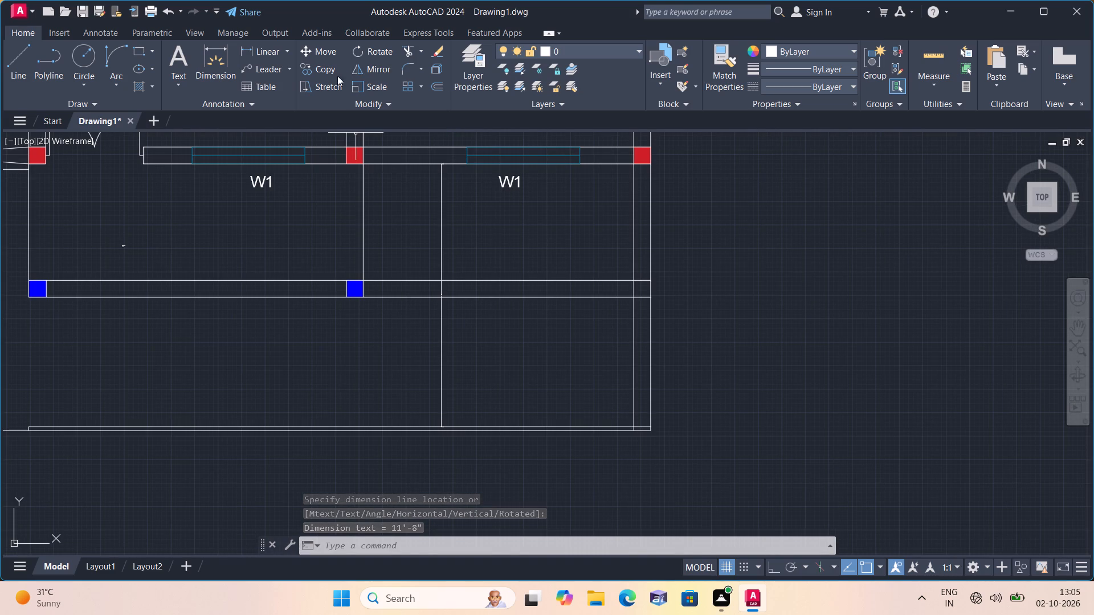
drag(268, 69, 270, 75)
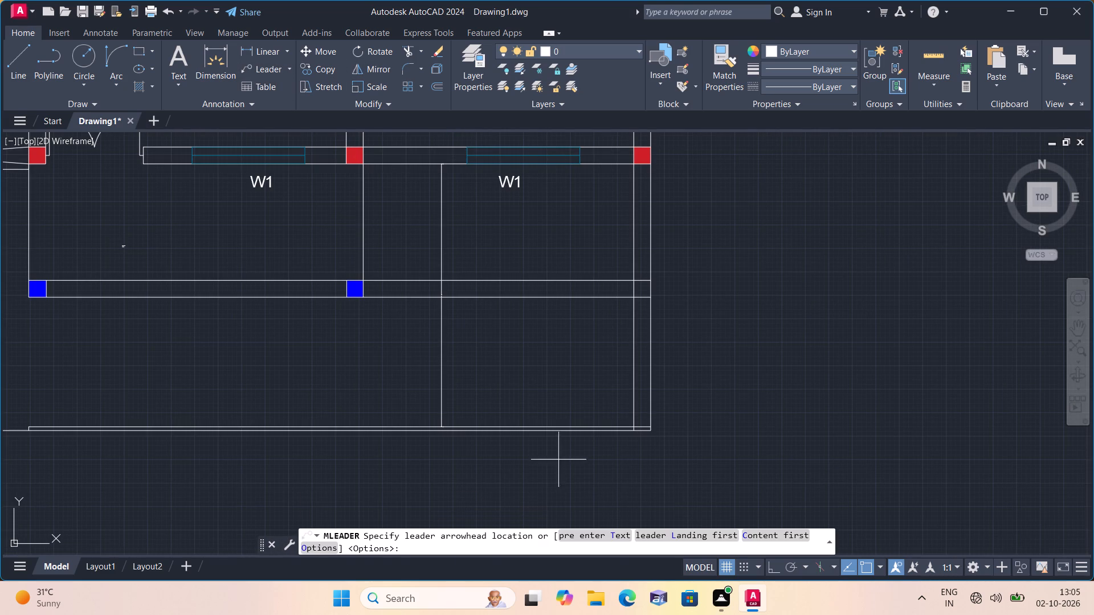
scroll(492, 403, up, 2)
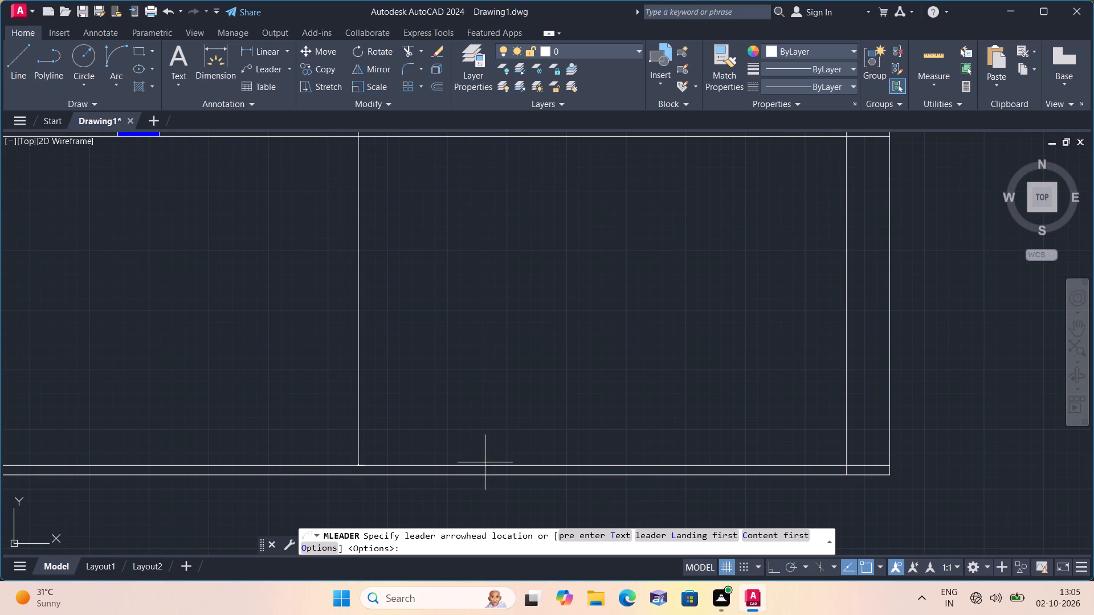
click(484, 464)
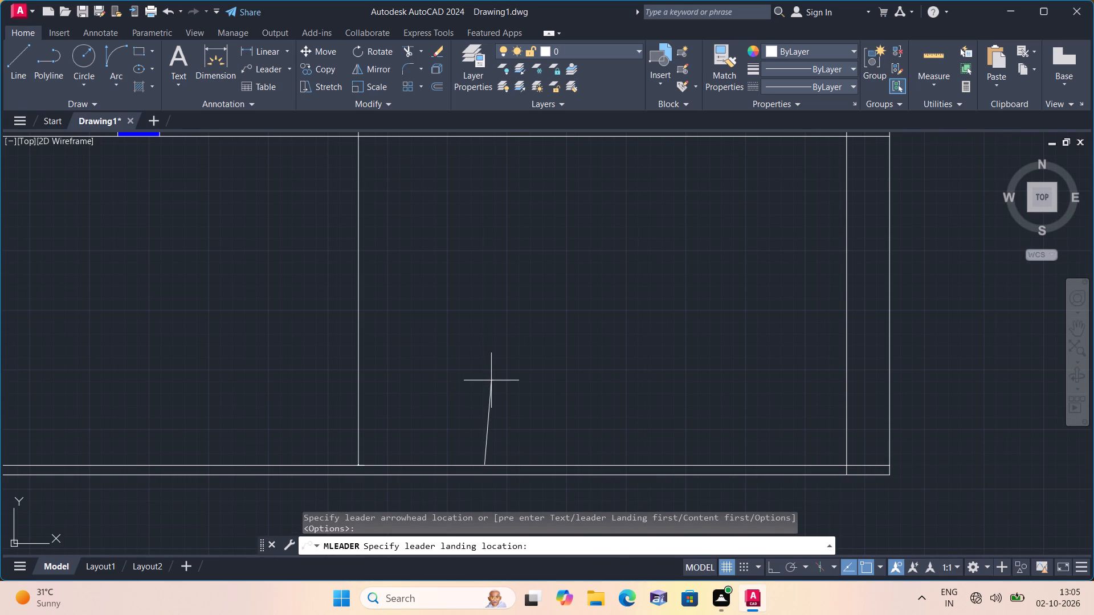
click(515, 425)
scroll(513, 418, up, 1)
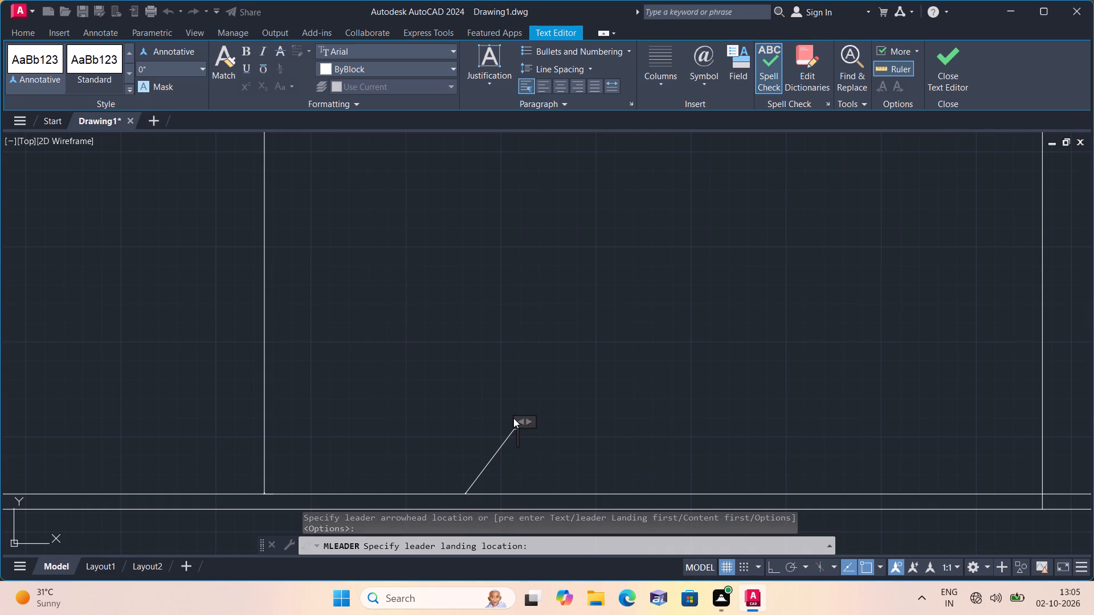
text(BOUNDARY)
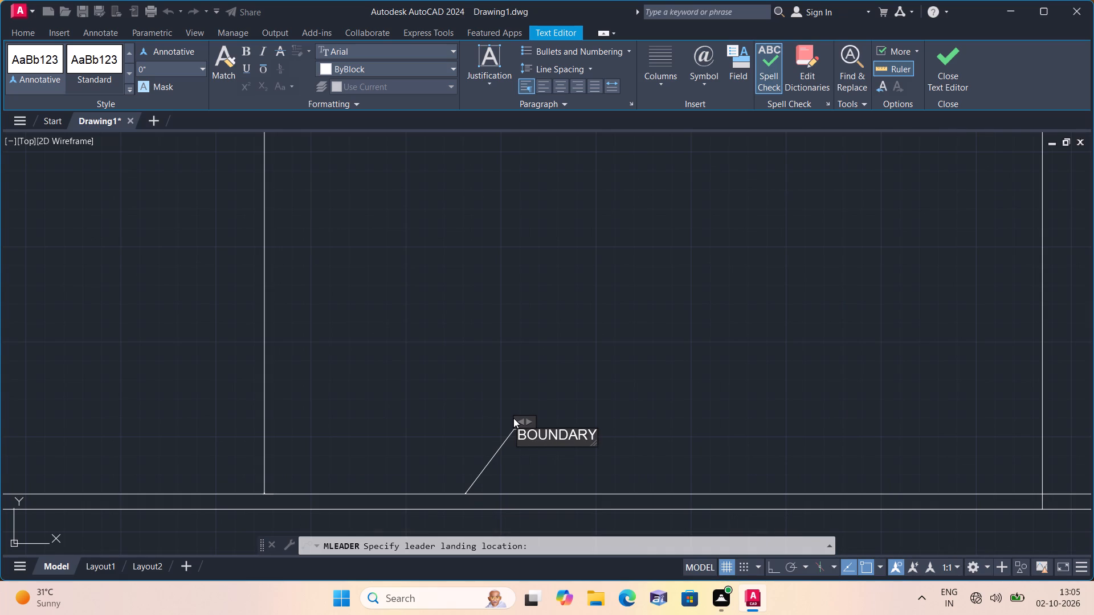
key(space)
text(WA)
text(LL)
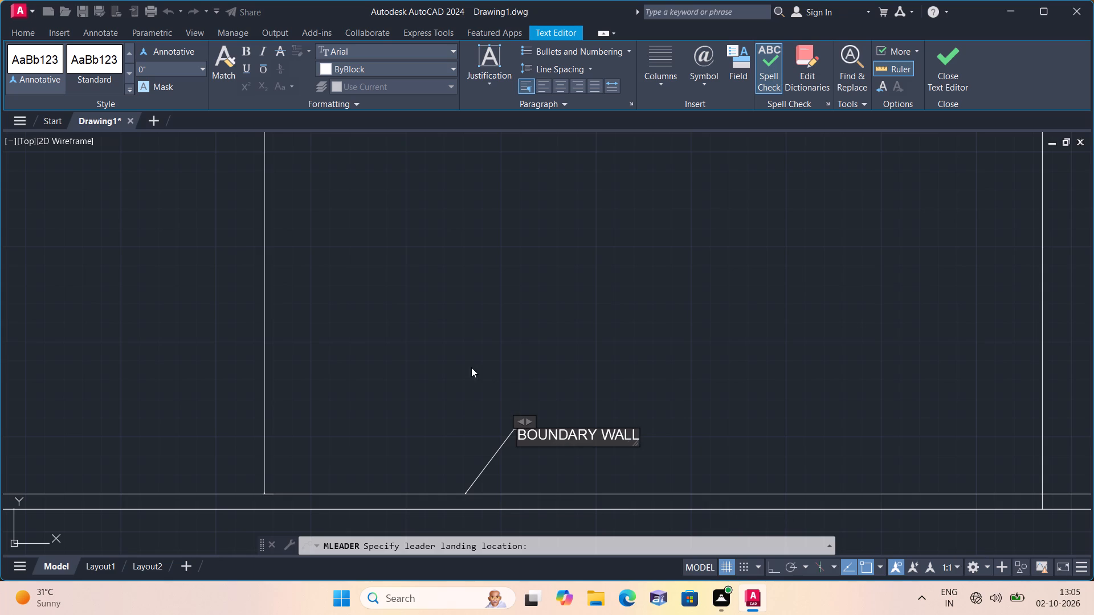
click(437, 367)
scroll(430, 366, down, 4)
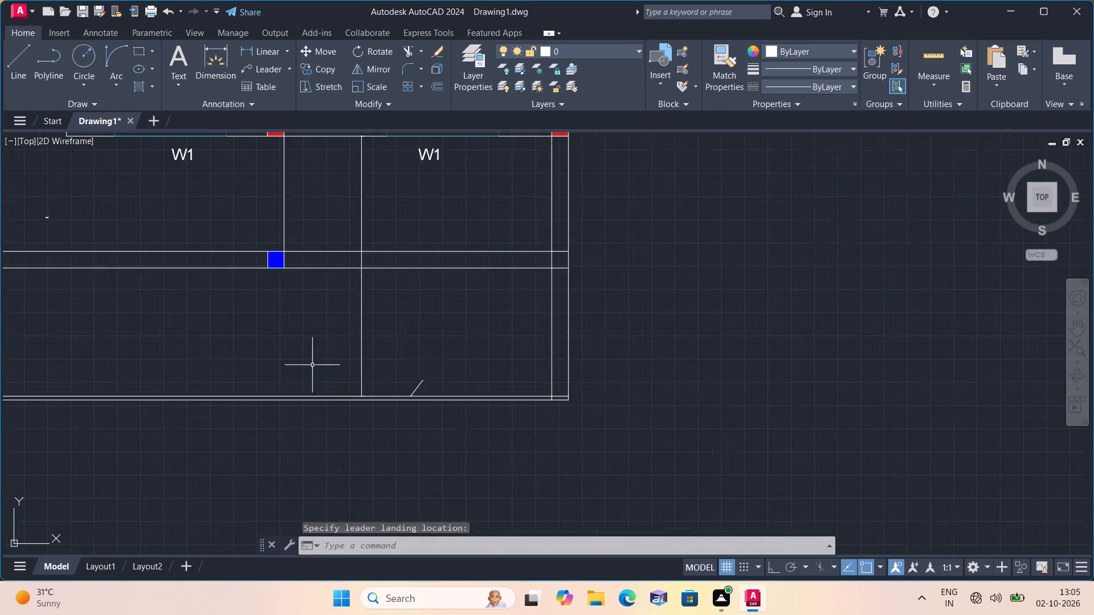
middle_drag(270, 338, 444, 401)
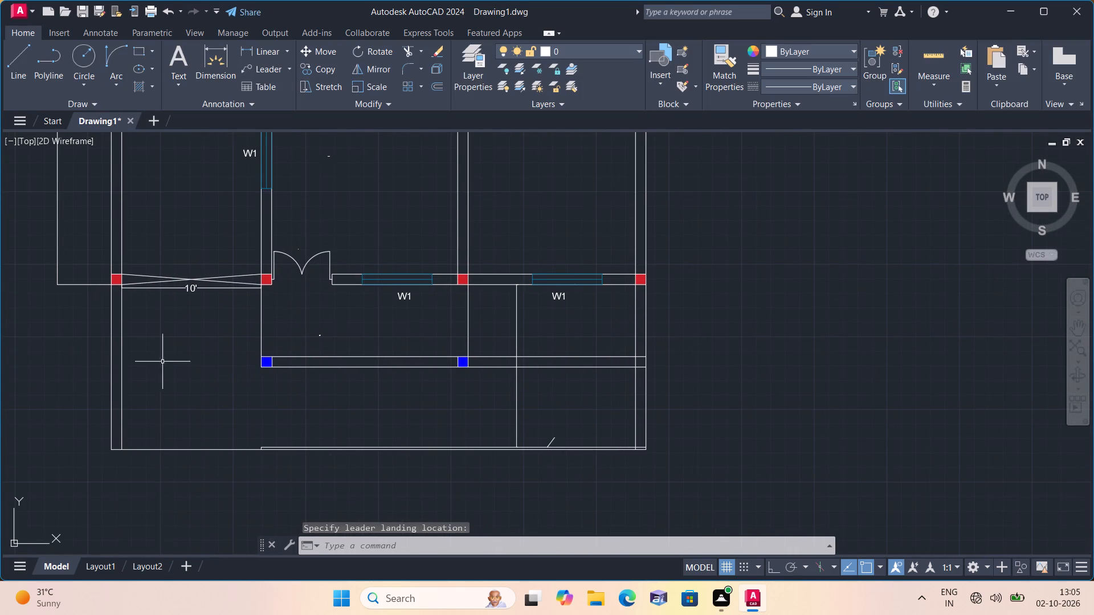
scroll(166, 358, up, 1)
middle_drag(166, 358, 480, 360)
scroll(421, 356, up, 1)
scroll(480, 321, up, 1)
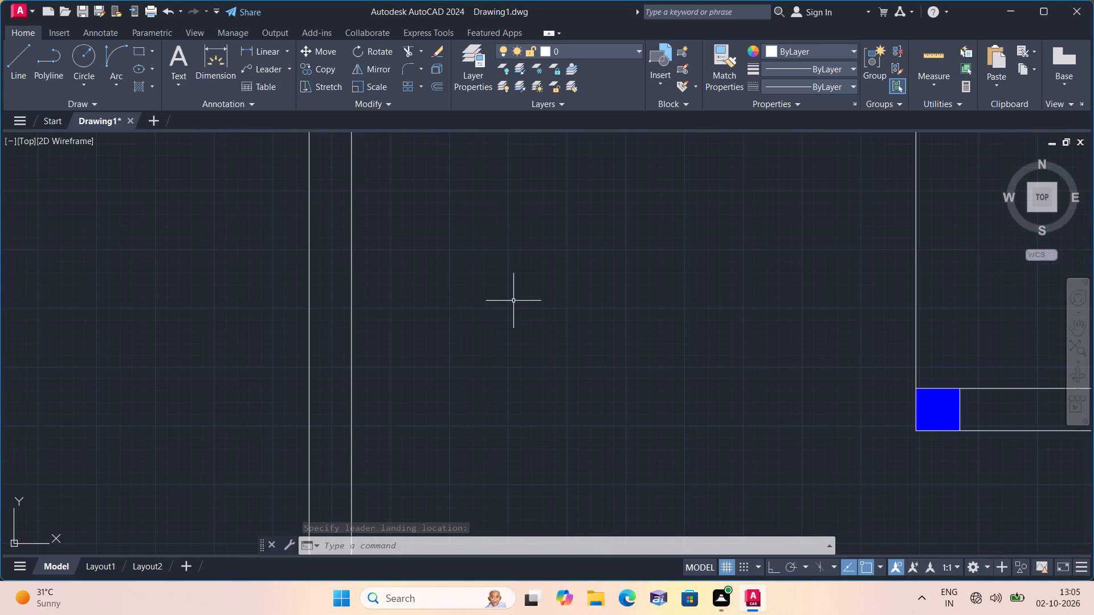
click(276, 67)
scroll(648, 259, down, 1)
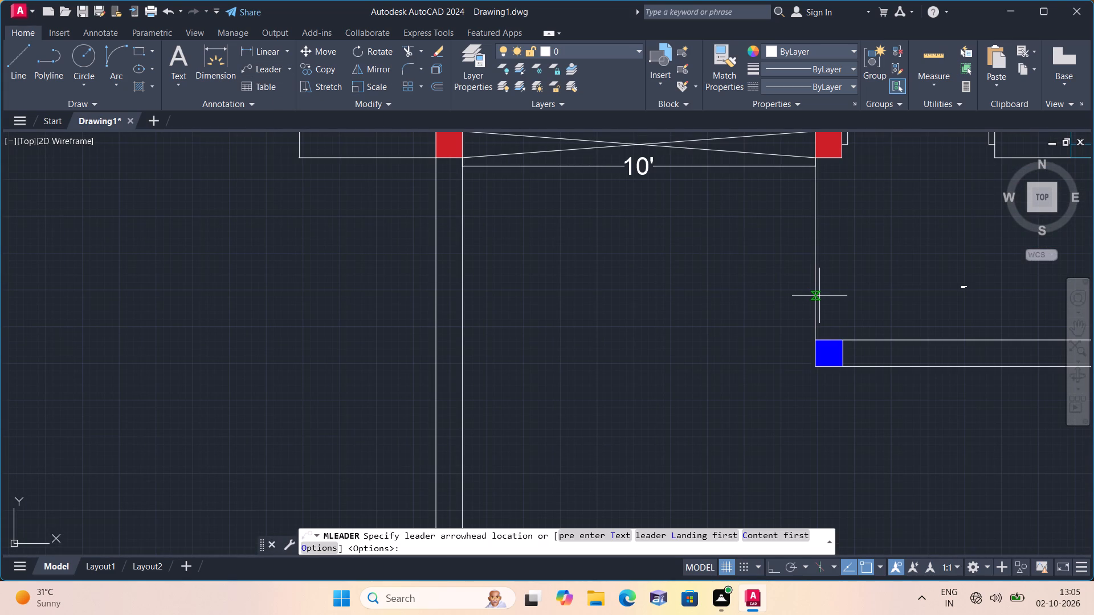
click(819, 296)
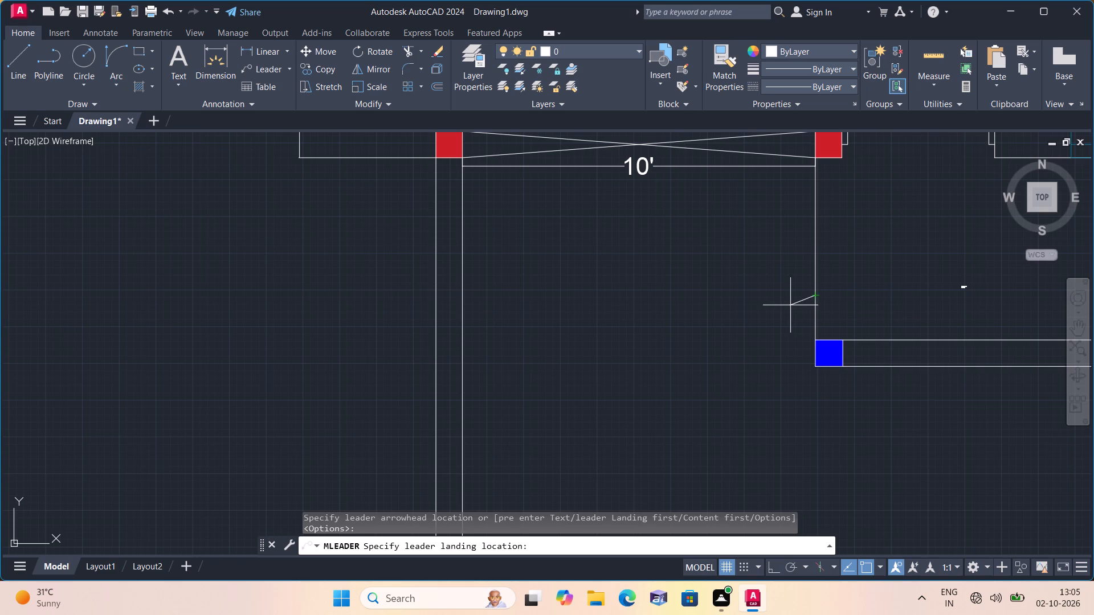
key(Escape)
Add a multileader reading DUMMY COLUMN[8"X8"] pointing to the southwest corner of the west blue column, with its text to the northwest.
key(space)
click(818, 364)
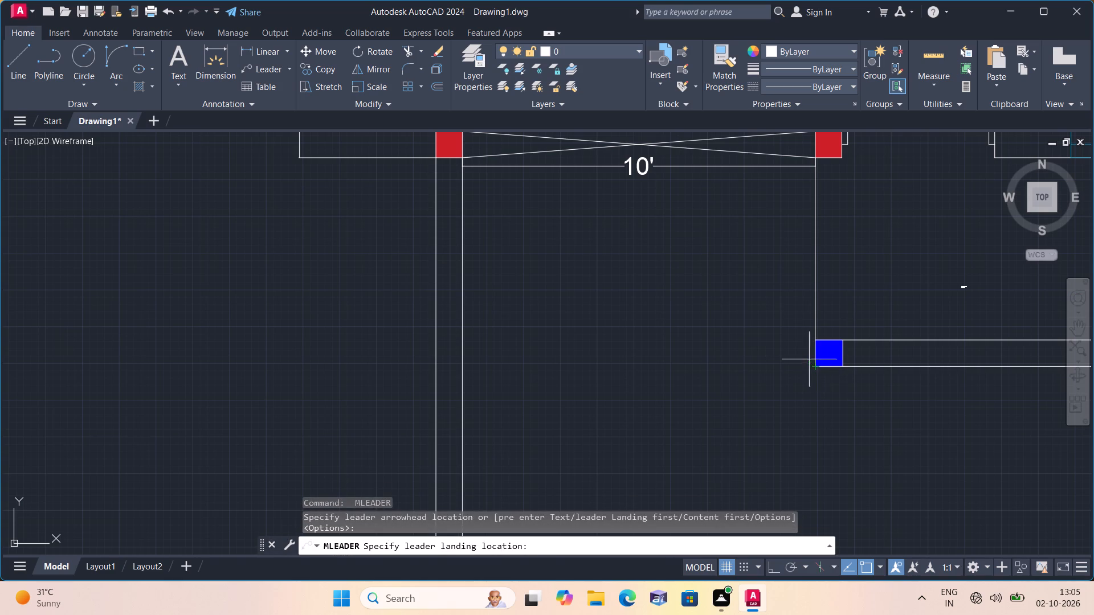
click(707, 310)
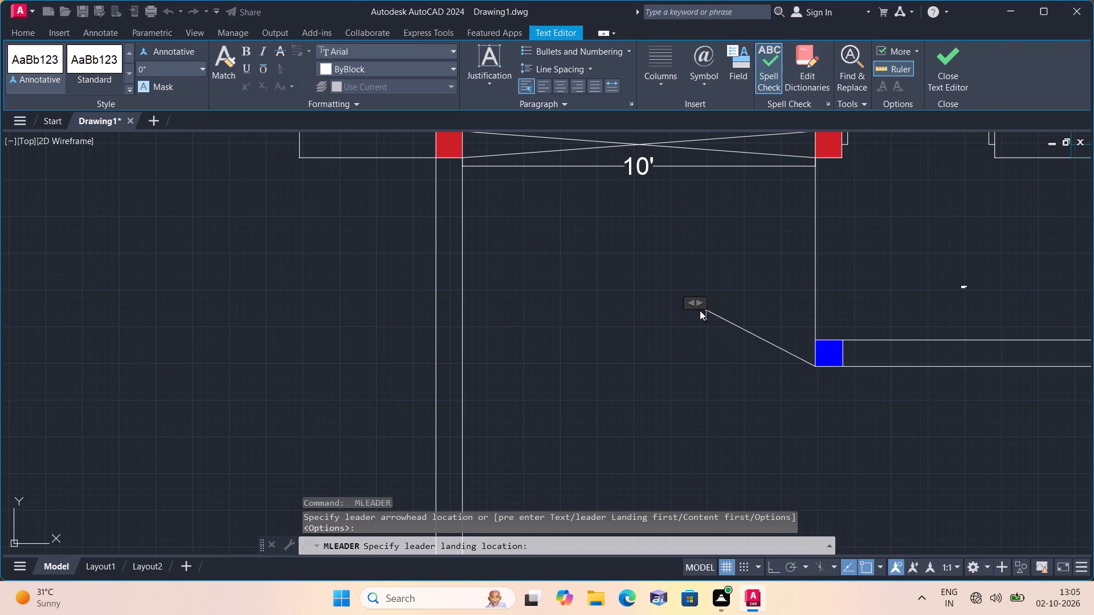
text(DUMMY)
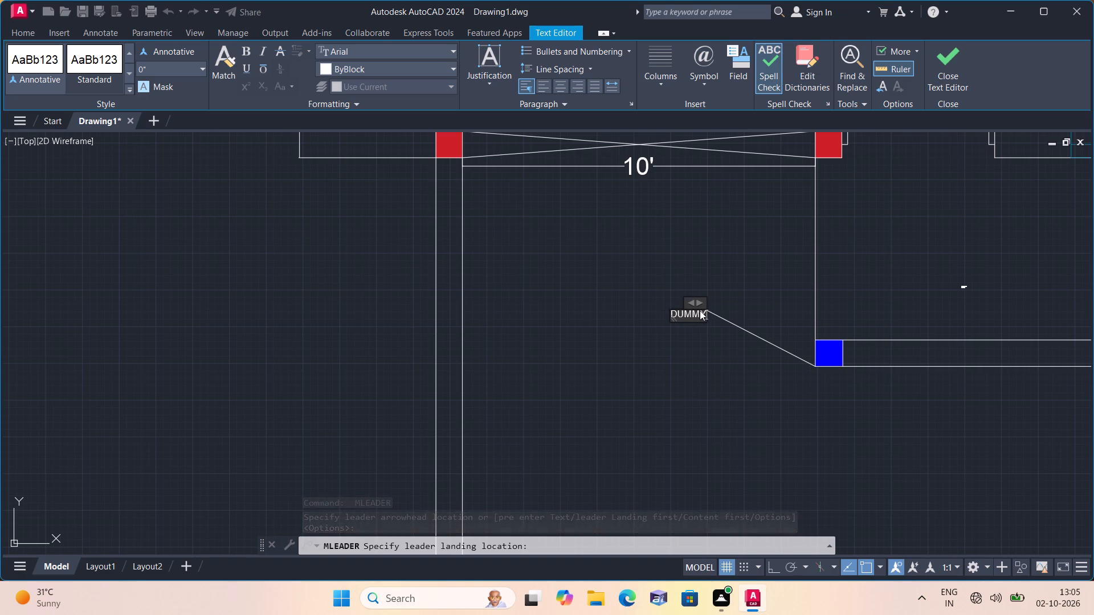
key(space)
text(C)
key(o)
text(LUMN)
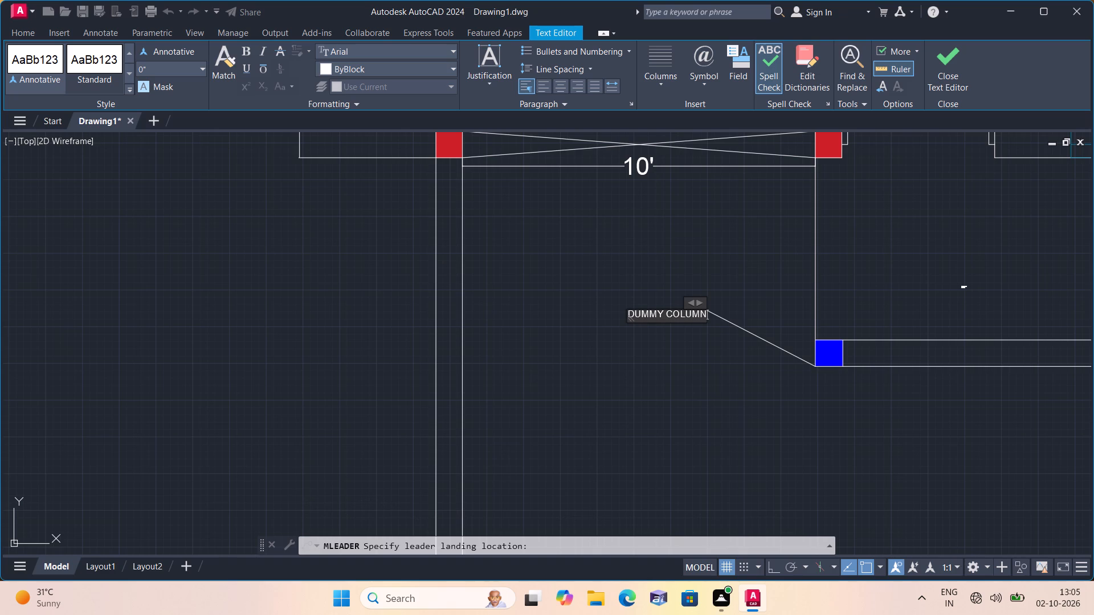
key(bracketleft)
text(8"X8"])
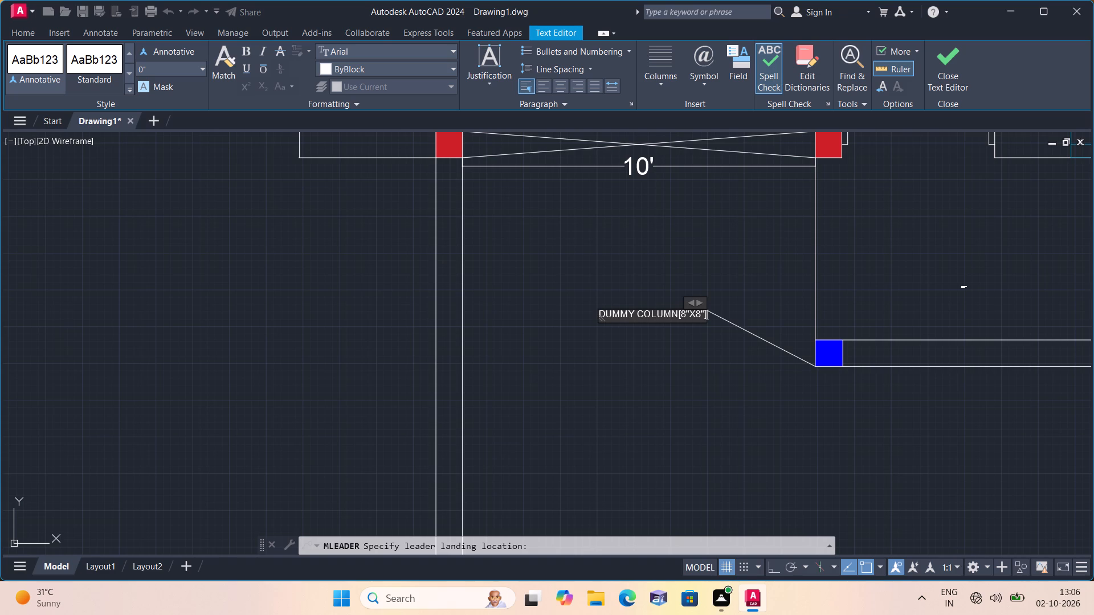
scroll(697, 335, up, 1)
click(533, 380)
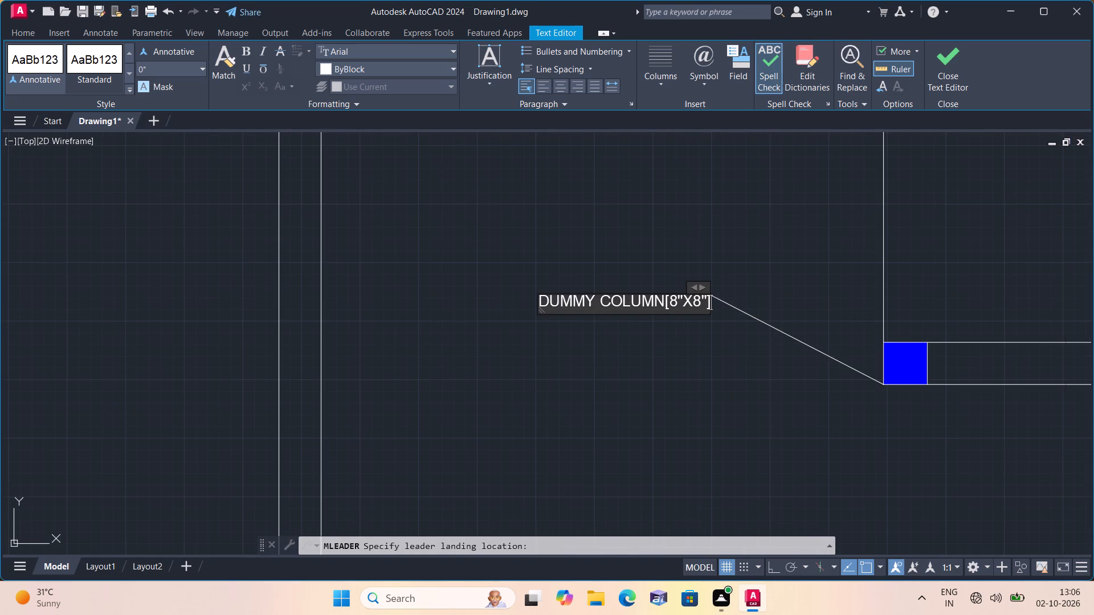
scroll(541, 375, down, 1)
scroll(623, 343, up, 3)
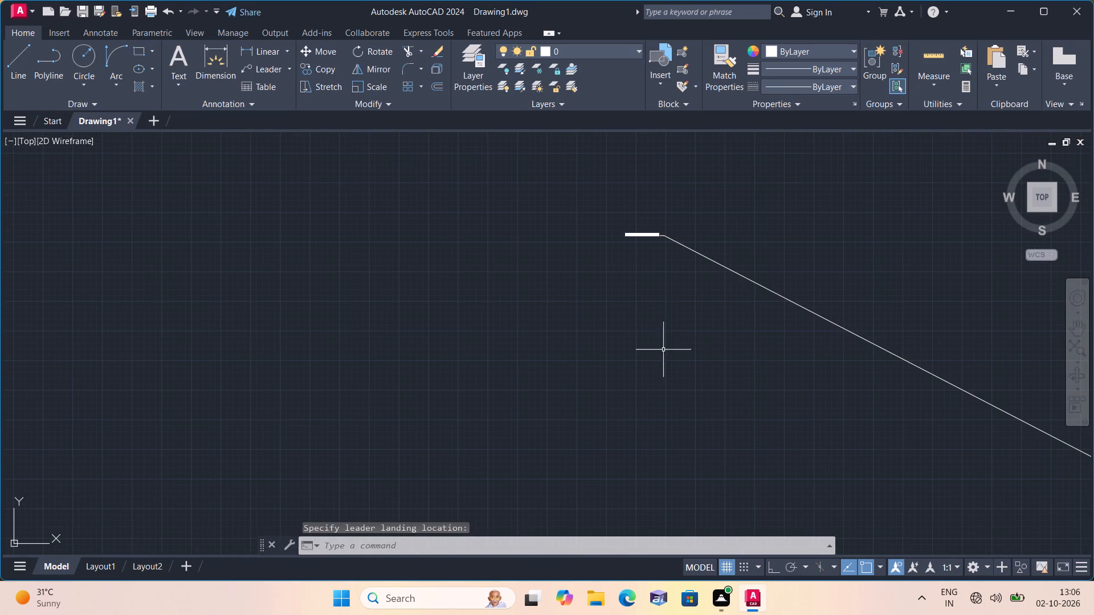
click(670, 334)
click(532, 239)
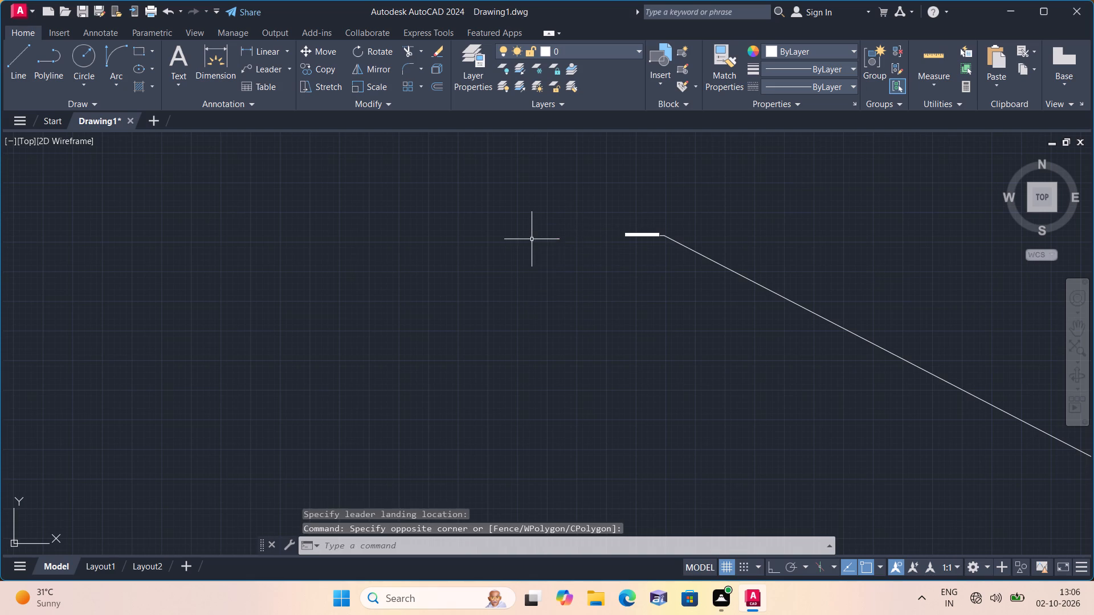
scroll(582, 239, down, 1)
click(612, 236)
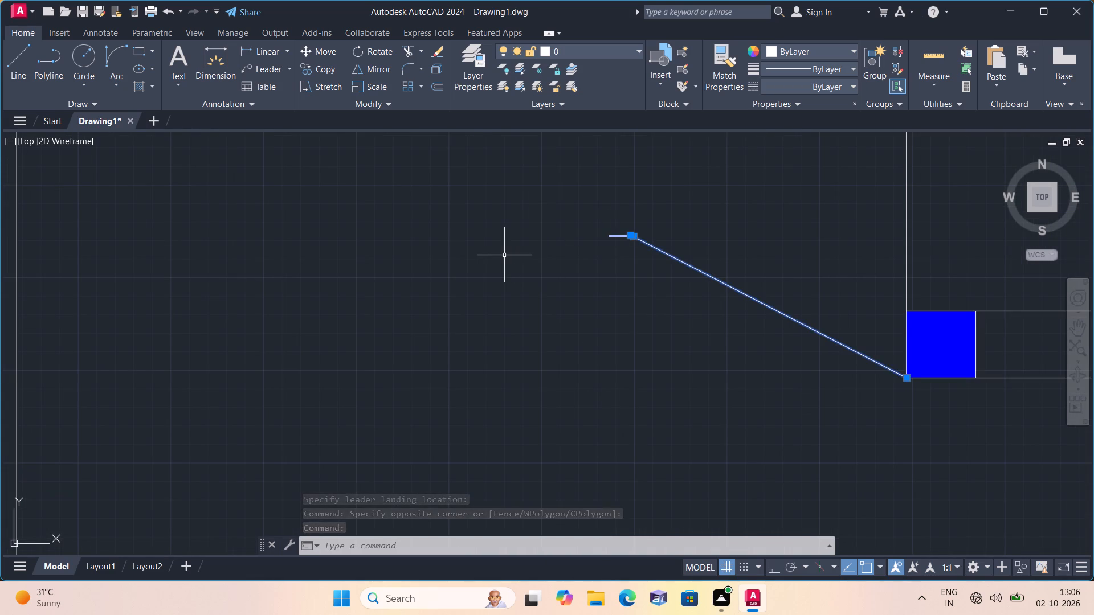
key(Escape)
Set the text height of all multiline text similar to the foyer area label to 6".
scroll(504, 258, down, 1)
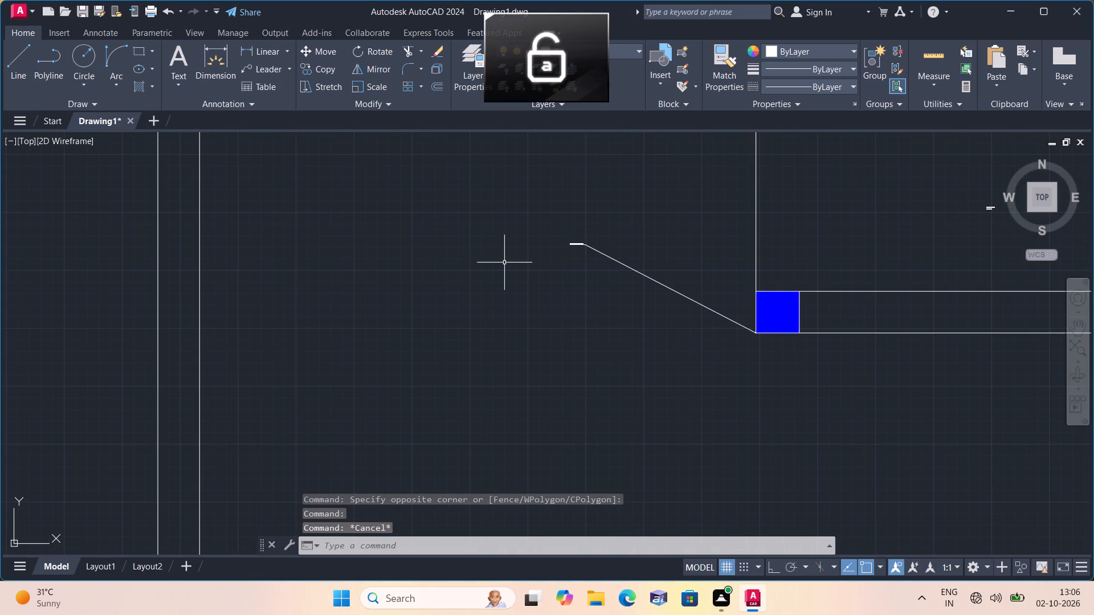
scroll(681, 249, up, 1)
drag(770, 272, 733, 237)
click(680, 209)
right_click(666, 210)
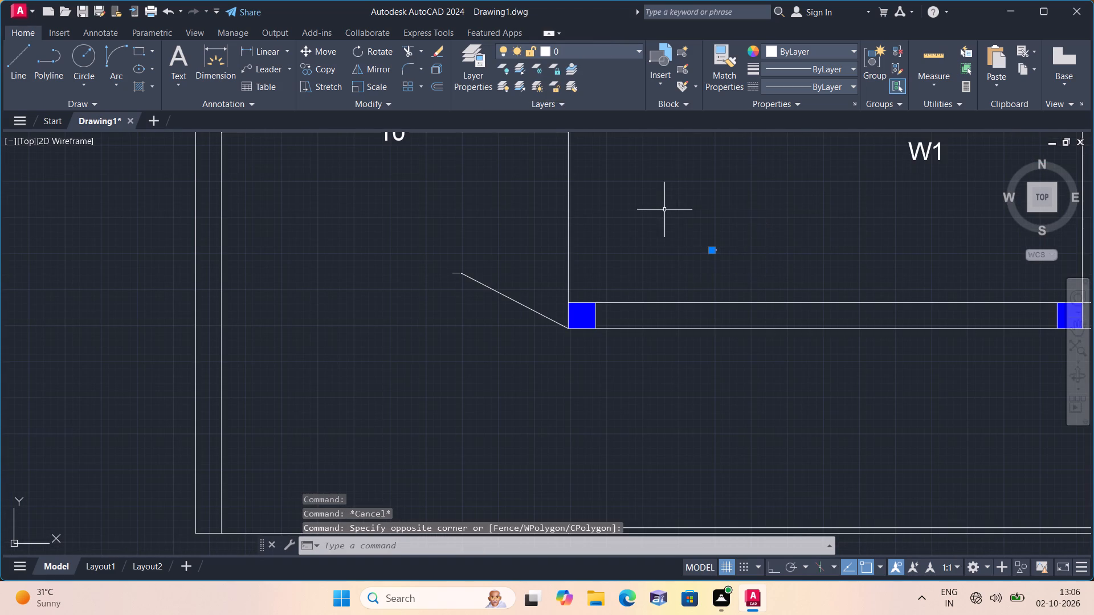
click(704, 450)
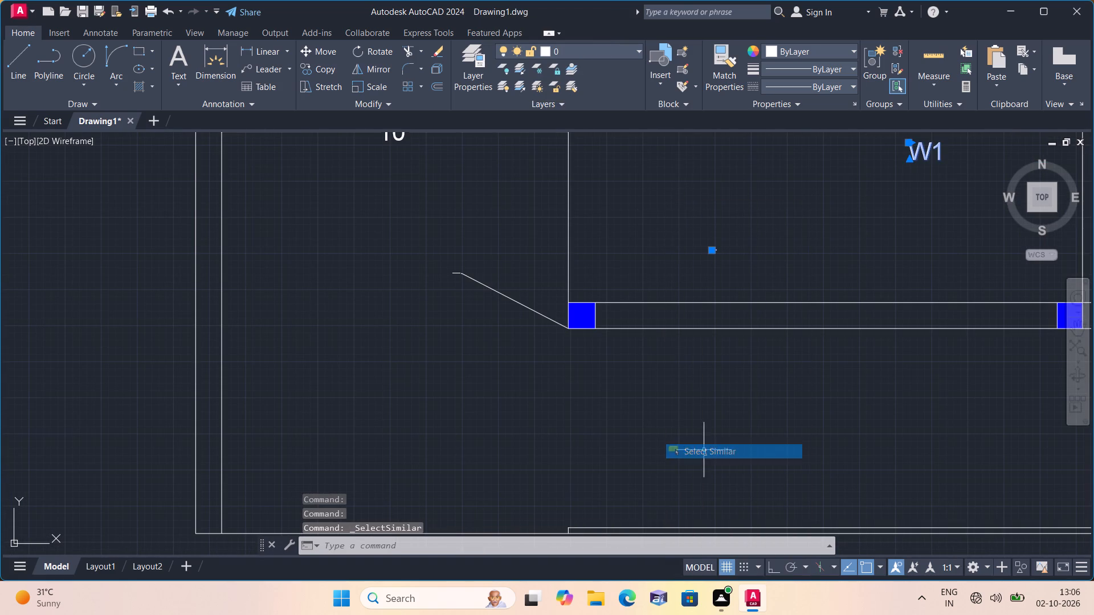
right_drag(451, 322, 446, 325)
click(484, 298)
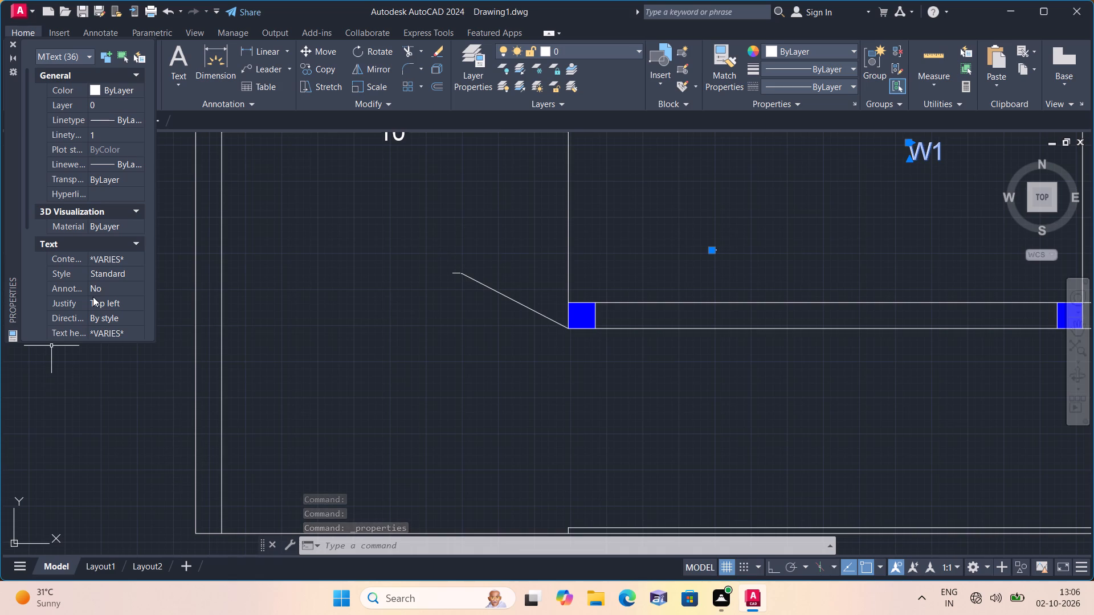
scroll(93, 297, down, 2)
click(103, 198)
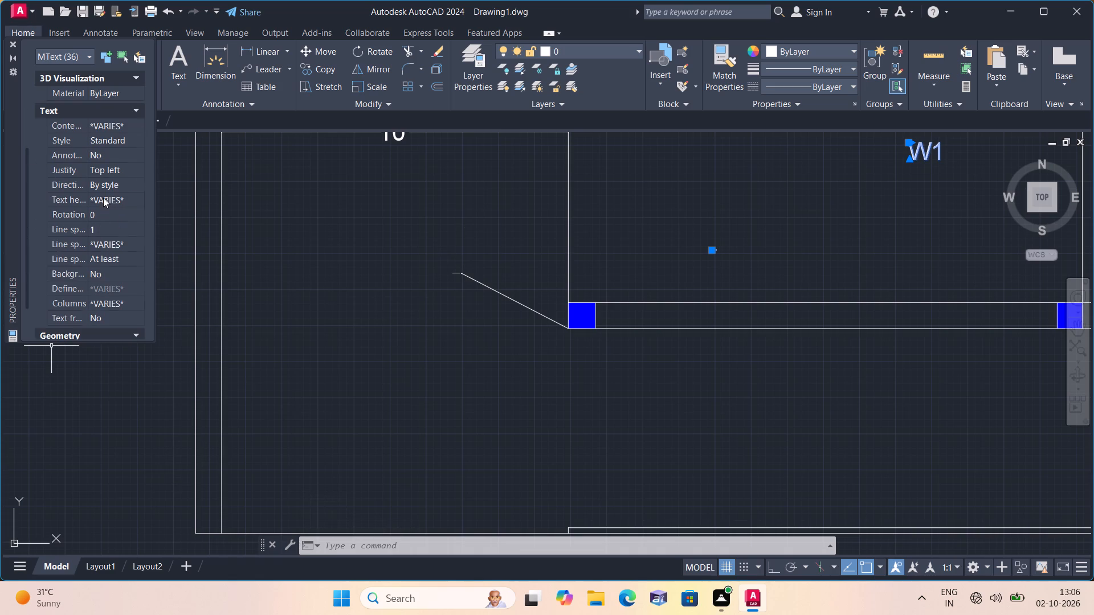
key(BackSpace)
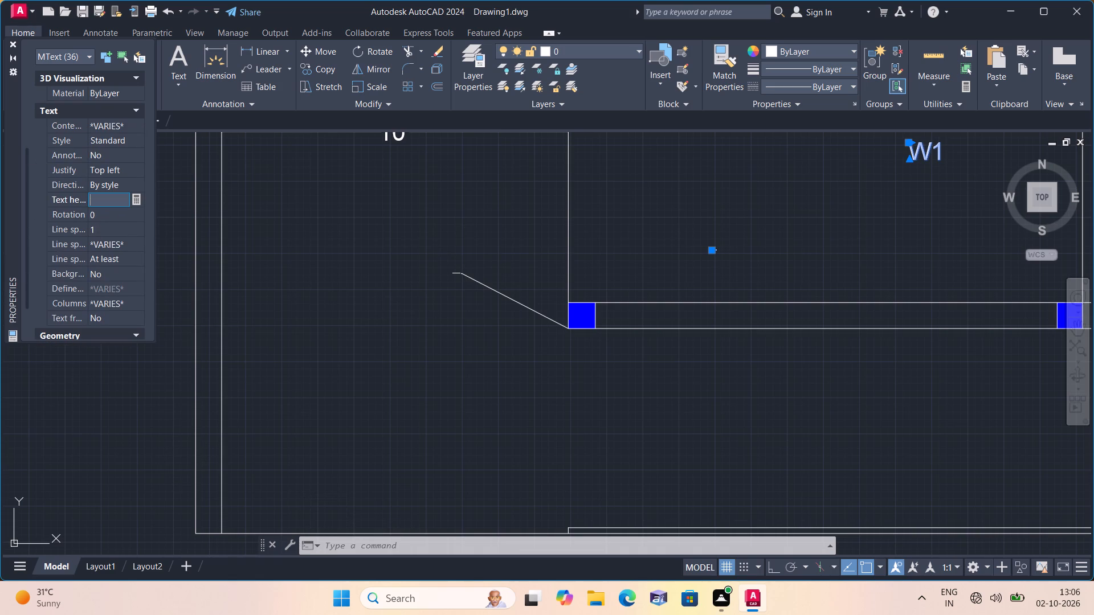
key(6)
key(shift+quotedbl)
click(304, 272)
click(16, 41)
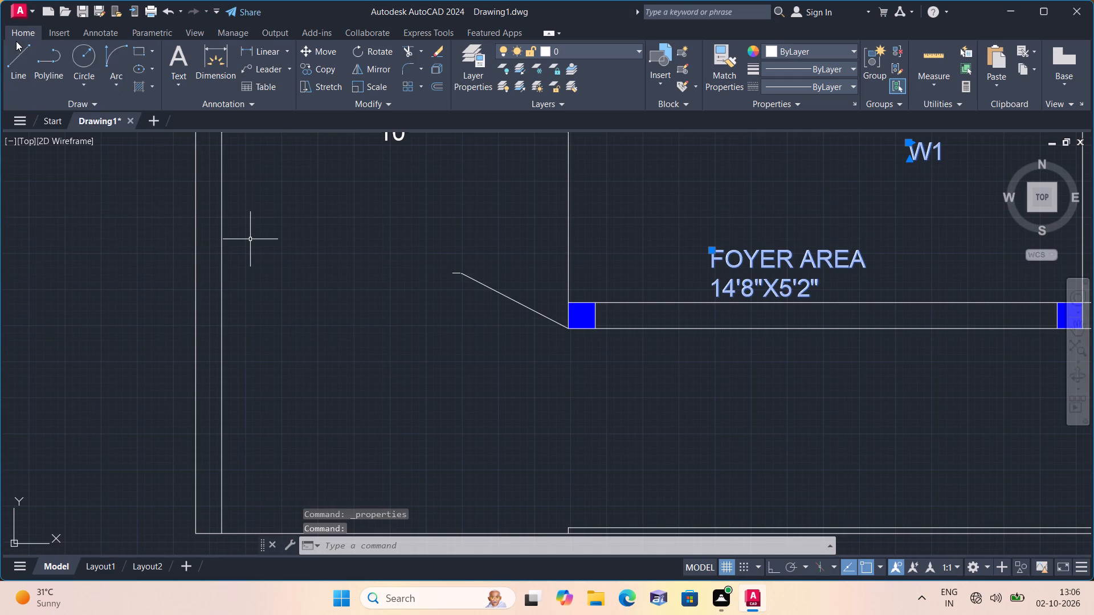
key(Escape)
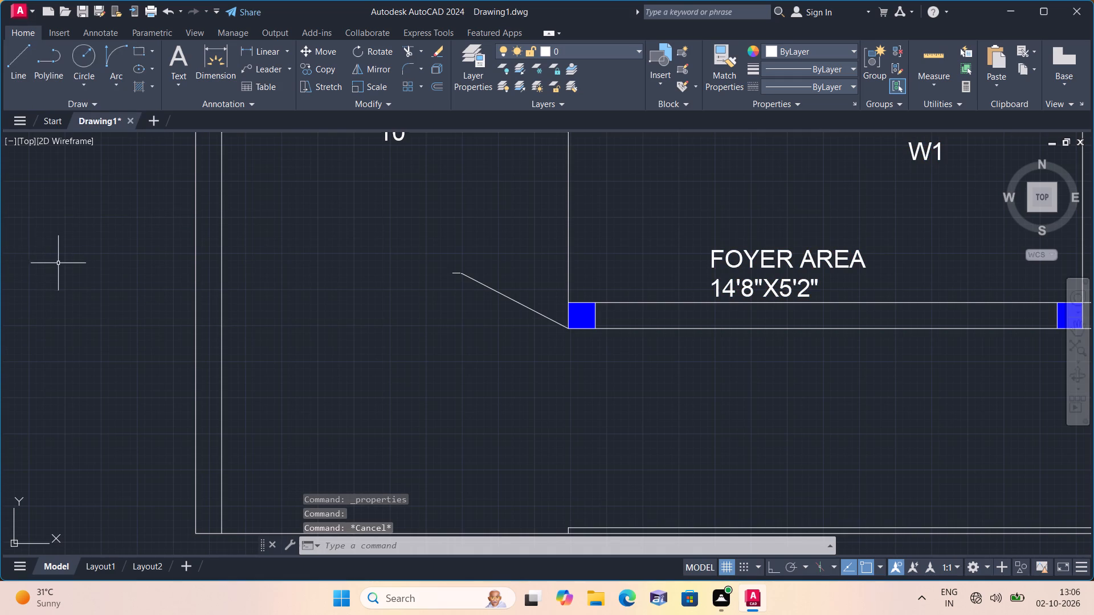
Set the text height of both the DUMMY COLUMN[8"X8"] and BOUNDARY WALL multileaders to 6".
scroll(94, 274, up, 1)
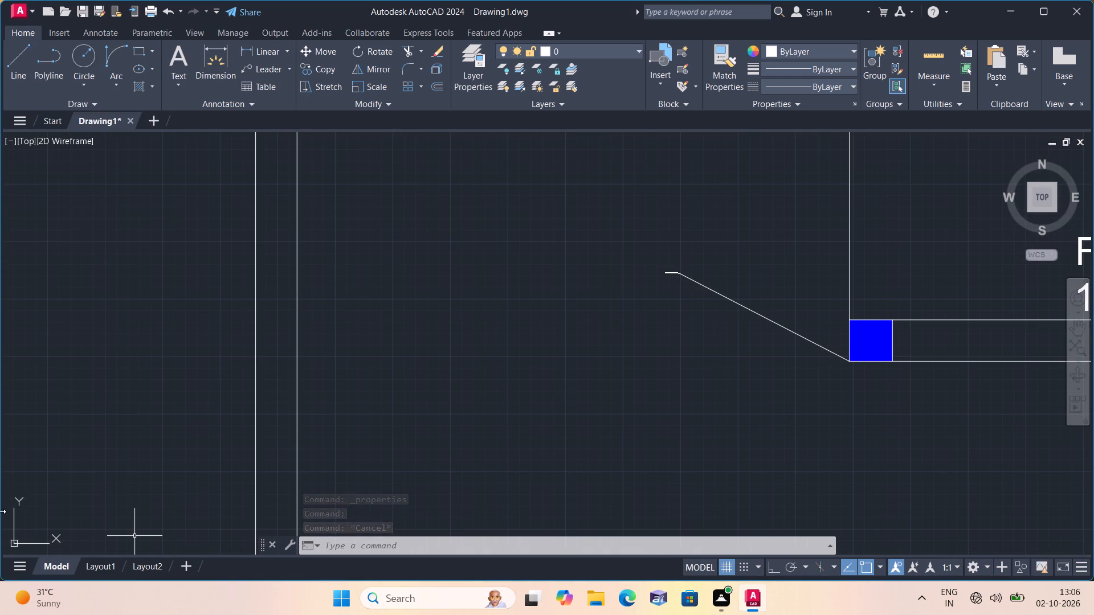
middle_drag(620, 325, 483, 364)
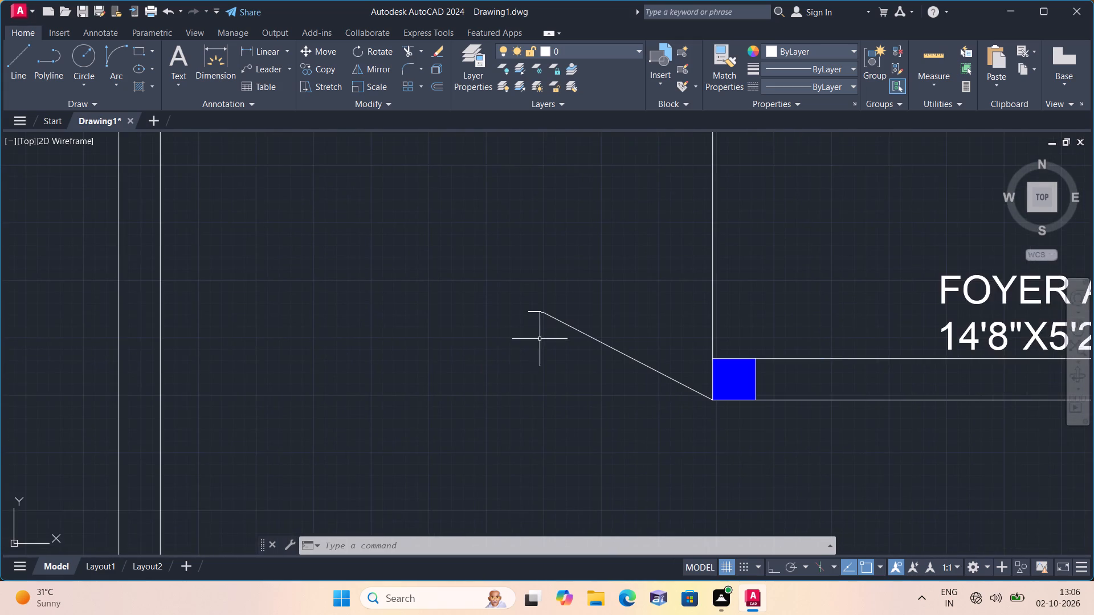
scroll(528, 321, up, 2)
click(526, 297)
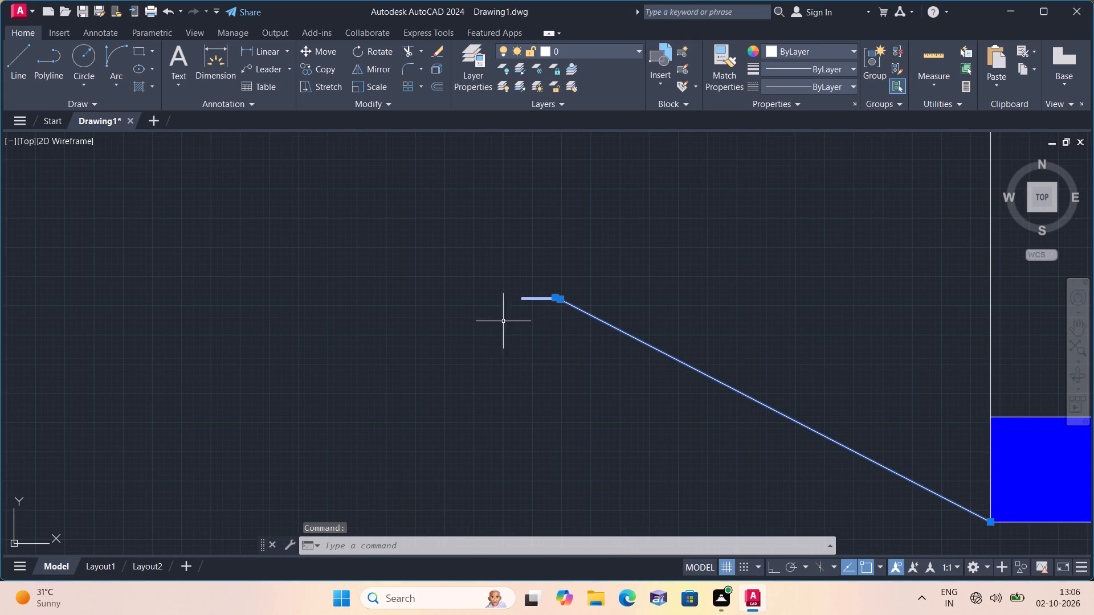
scroll(501, 323, down, 2)
middle_drag(492, 332, 307, 247)
scroll(461, 306, down, 3)
scroll(677, 313, up, 2)
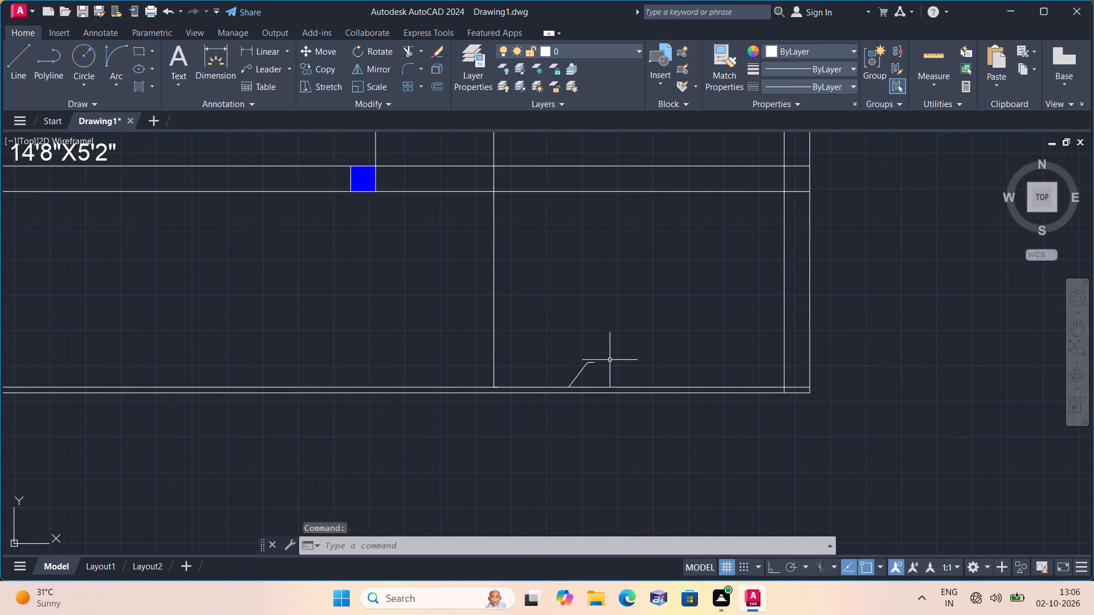
click(590, 364)
right_click(613, 317)
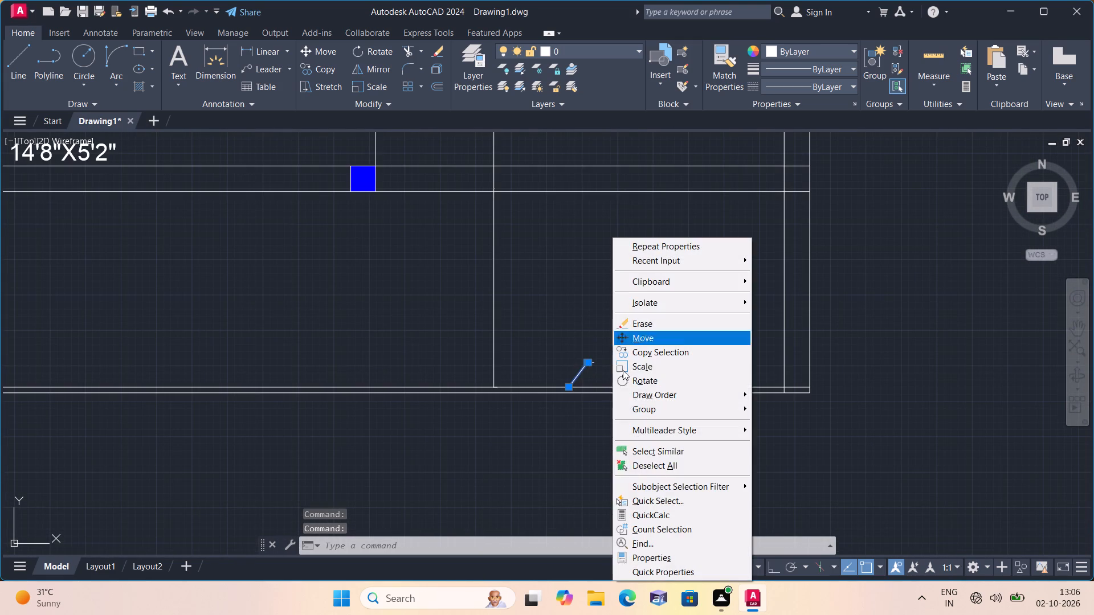
click(654, 556)
scroll(61, 273, down, 1)
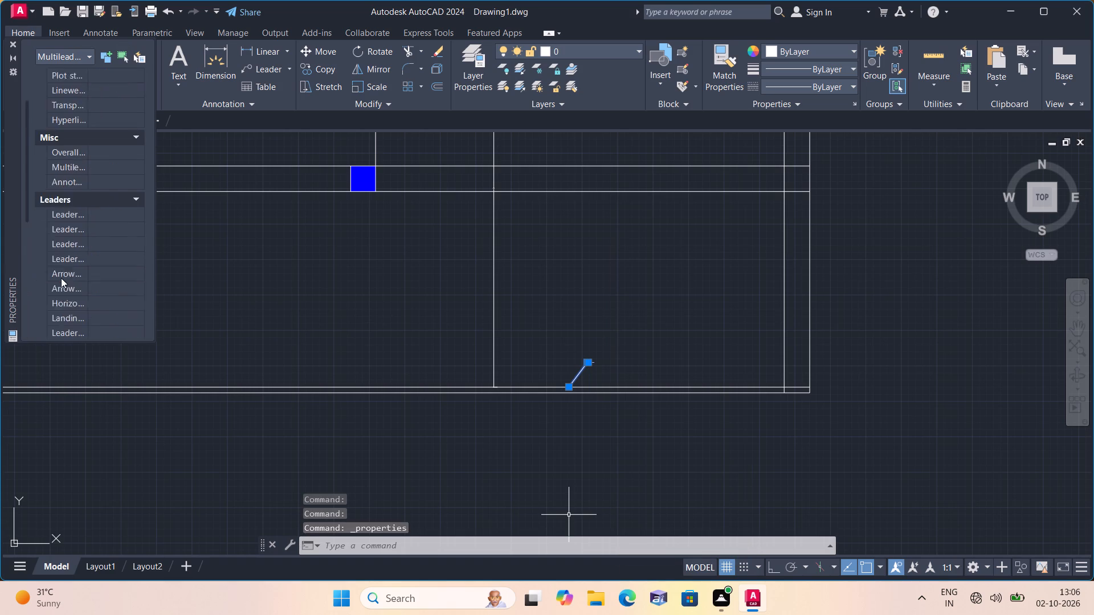
scroll(61, 278, down, 1)
scroll(98, 231, down, 2)
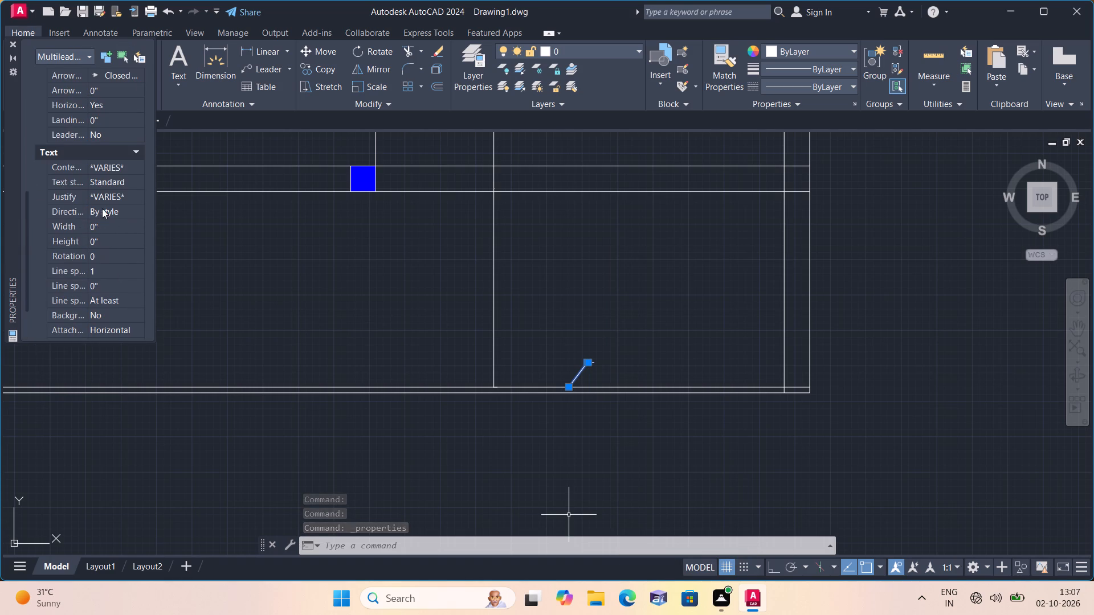
click(99, 237)
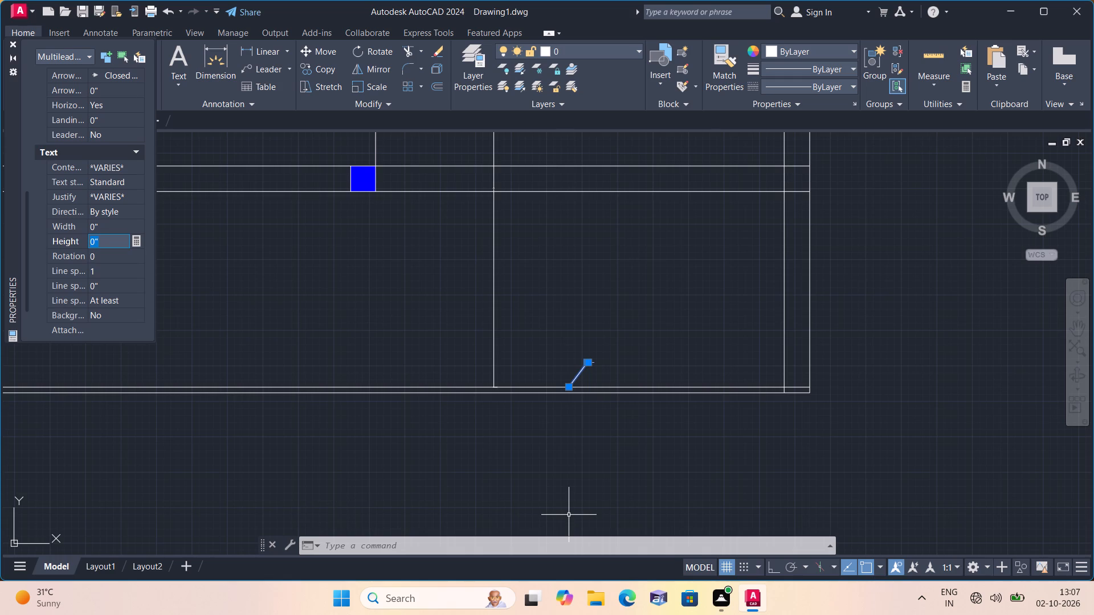
key(BackSpace)
key(6)
key(shift+quotedbl)
click(266, 245)
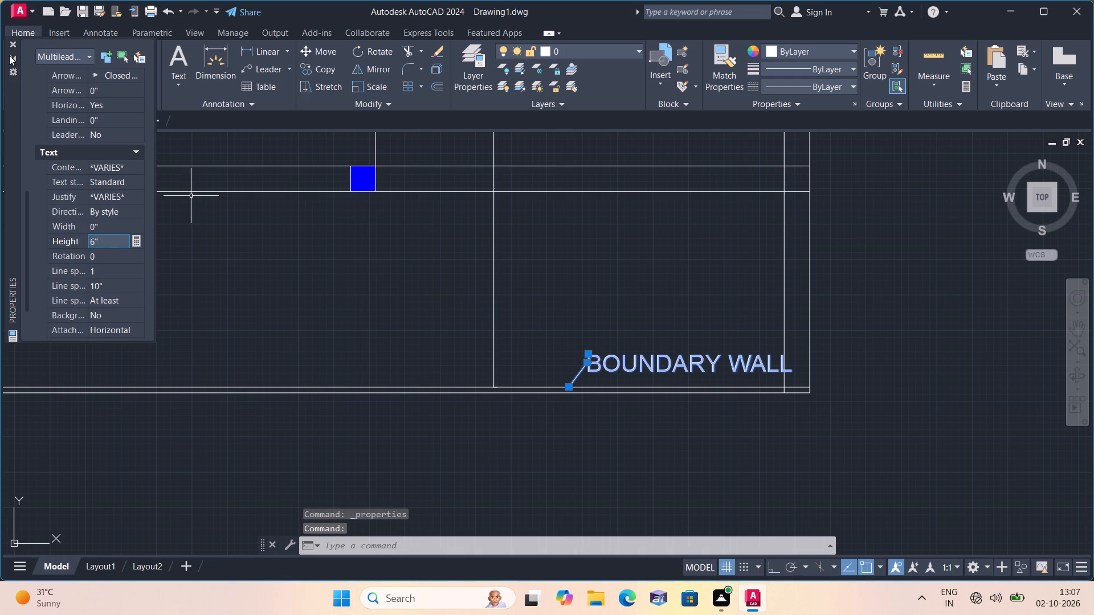
click(15, 38)
key(Escape)
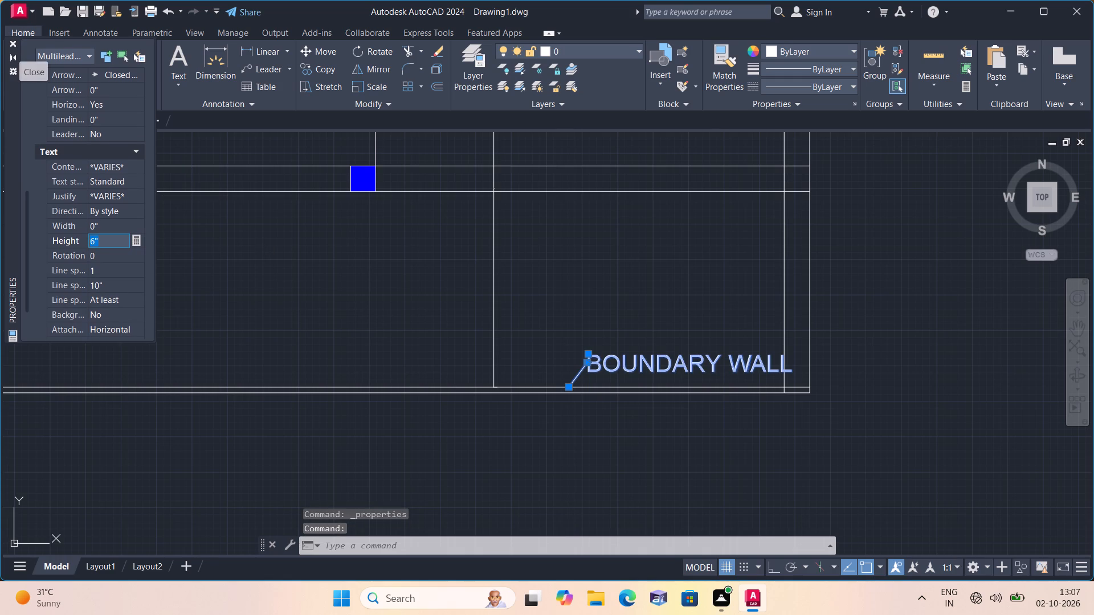
click(15, 44)
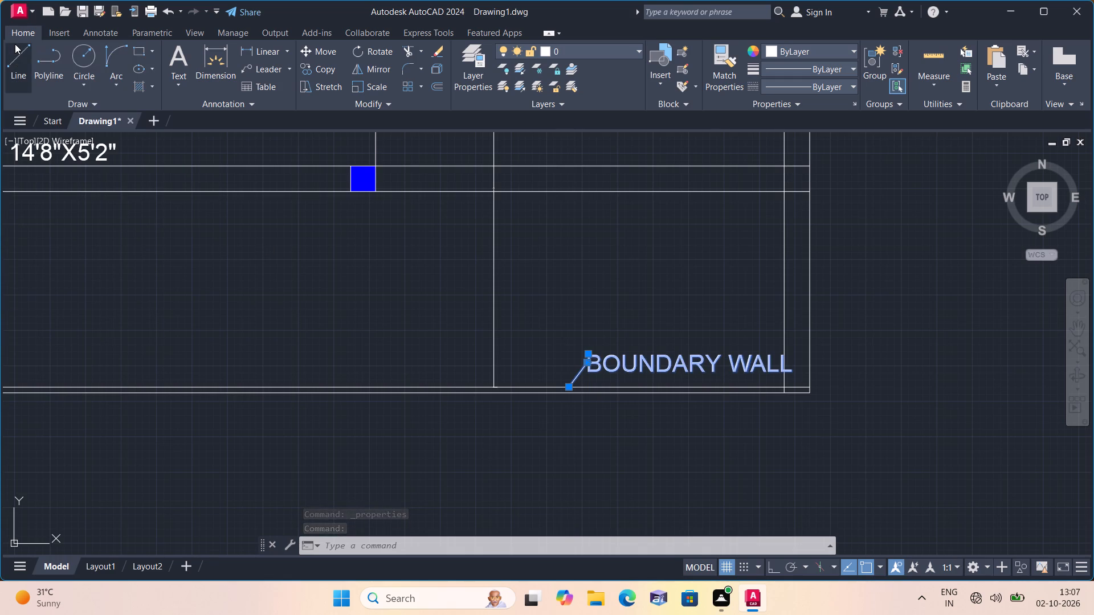
key(Escape)
Move the BOUNDARY WALL leader text northwest, clear of the east boundary wall, keeping the leader tip on the front wall.
scroll(516, 311, up, 2)
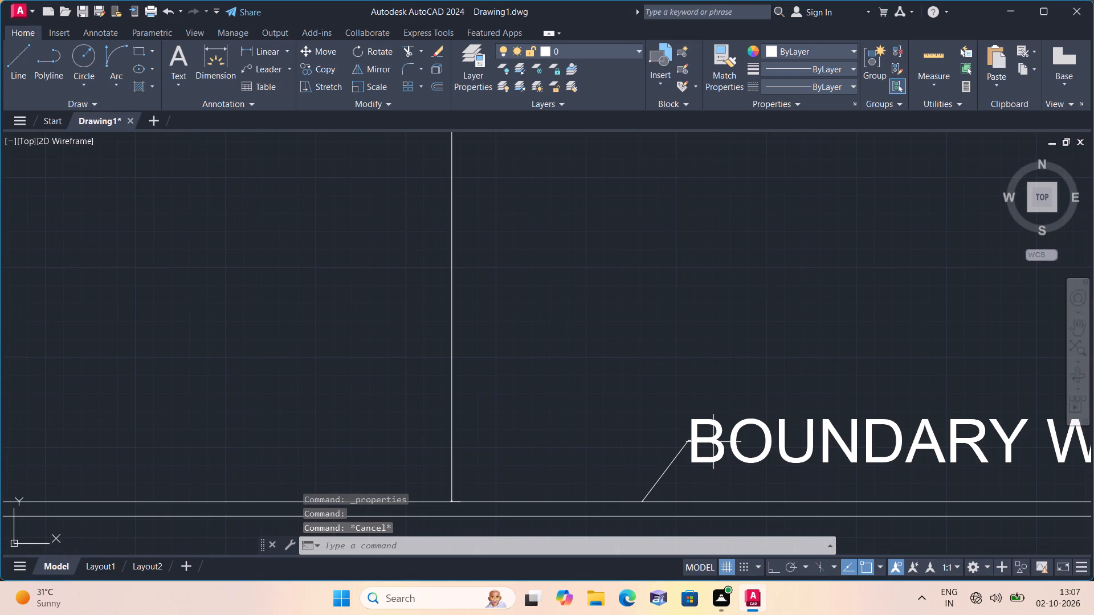
middle_drag(714, 444, 659, 397)
click(659, 397)
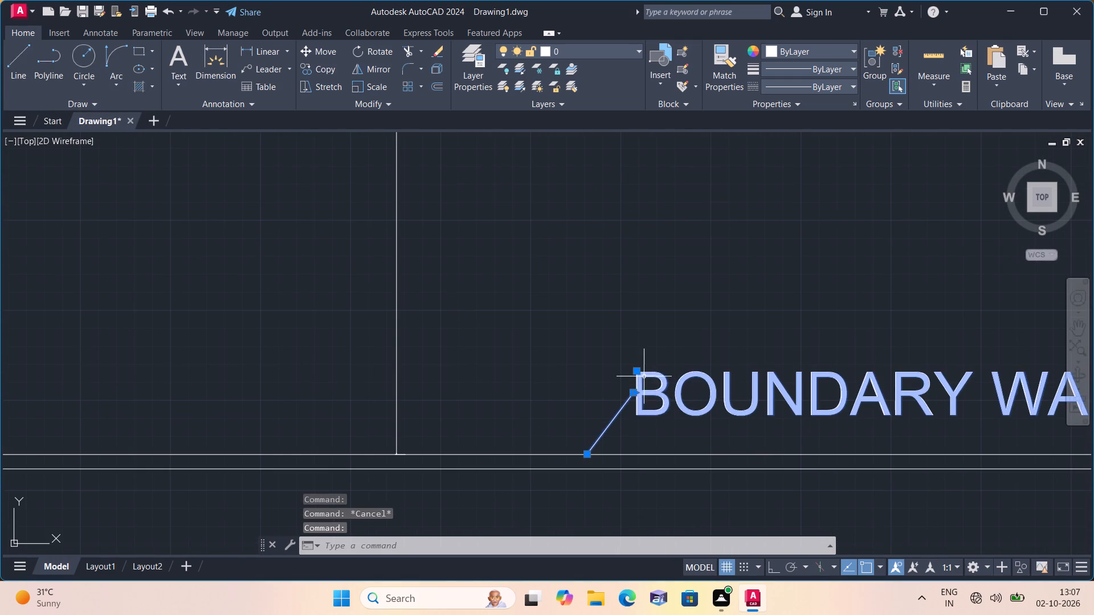
click(640, 372)
click(635, 369)
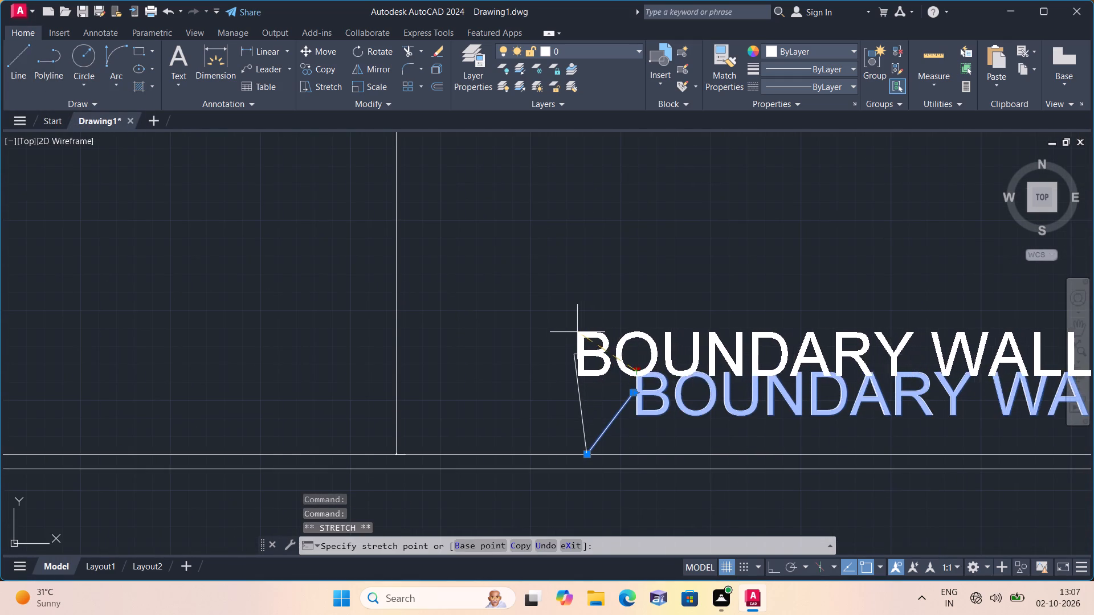
click(516, 335)
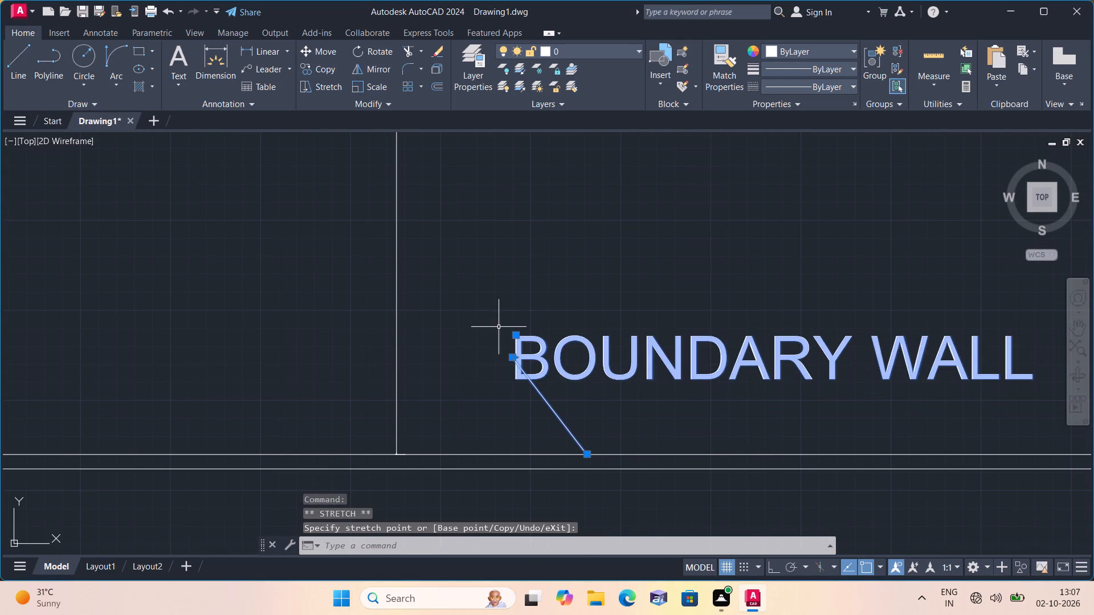
Move the DUMMY COLUMN[8"X8"] leader text east, between the west boundary wall and the foyer, keeping its tip on the column.
scroll(495, 319, down, 3)
middle_drag(492, 289, 818, 430)
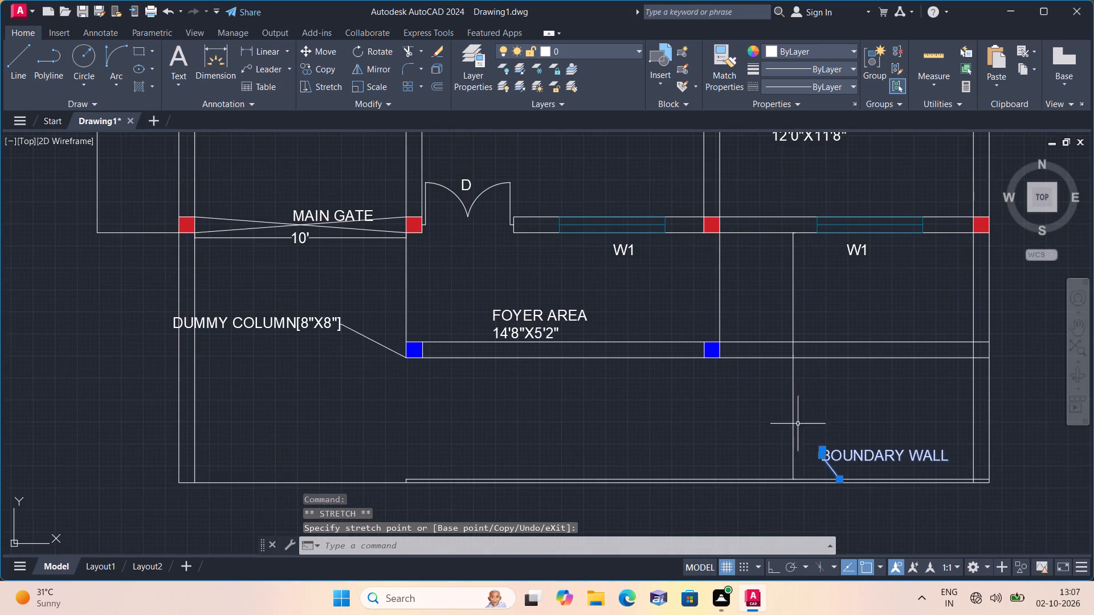
scroll(229, 329, up, 1)
click(189, 322)
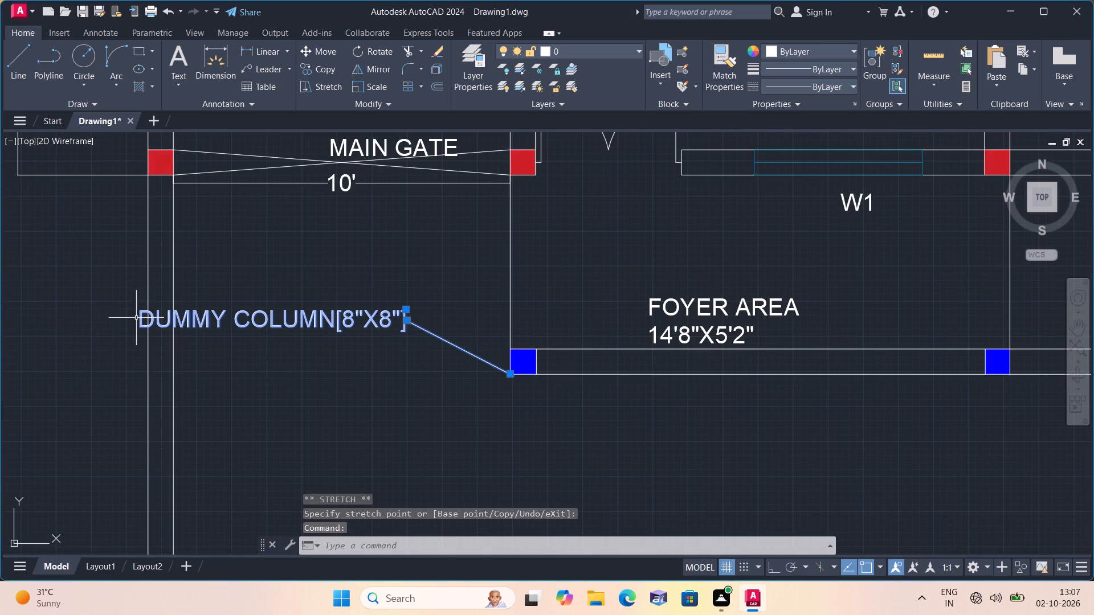
click(405, 309)
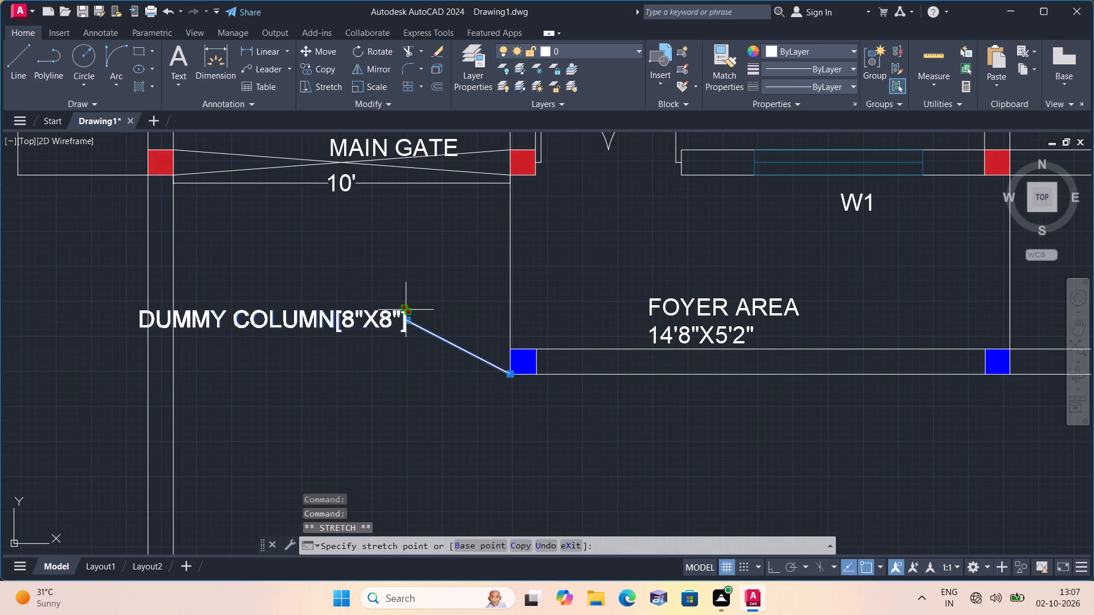
click(471, 297)
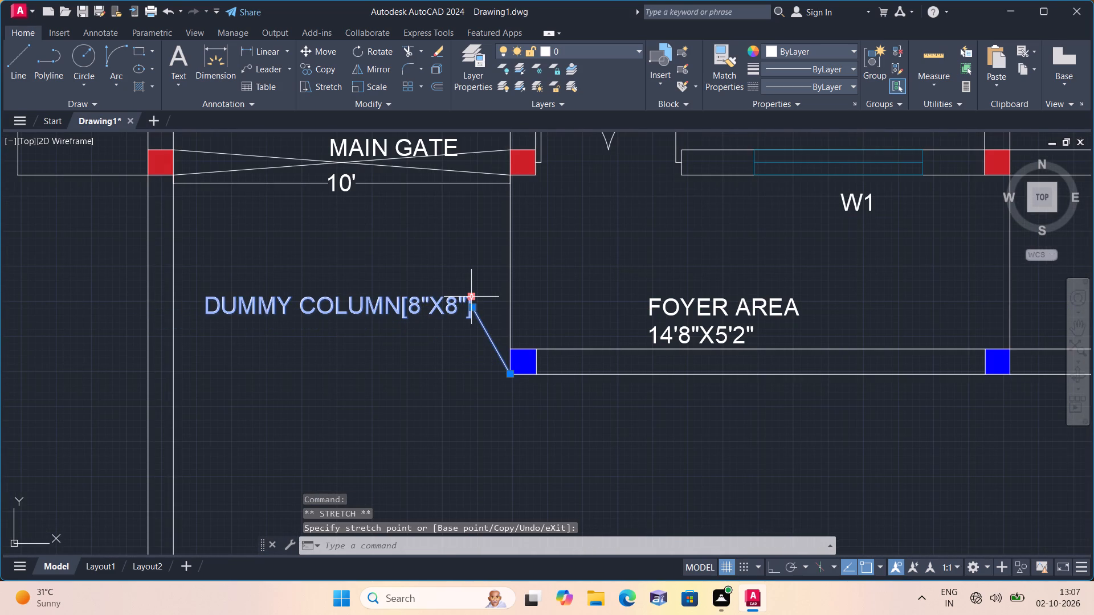
key(Escape)
Move the MAIN GATE label northwest so it sits centred just above the gate's crossed lines.
scroll(276, 371, down, 1)
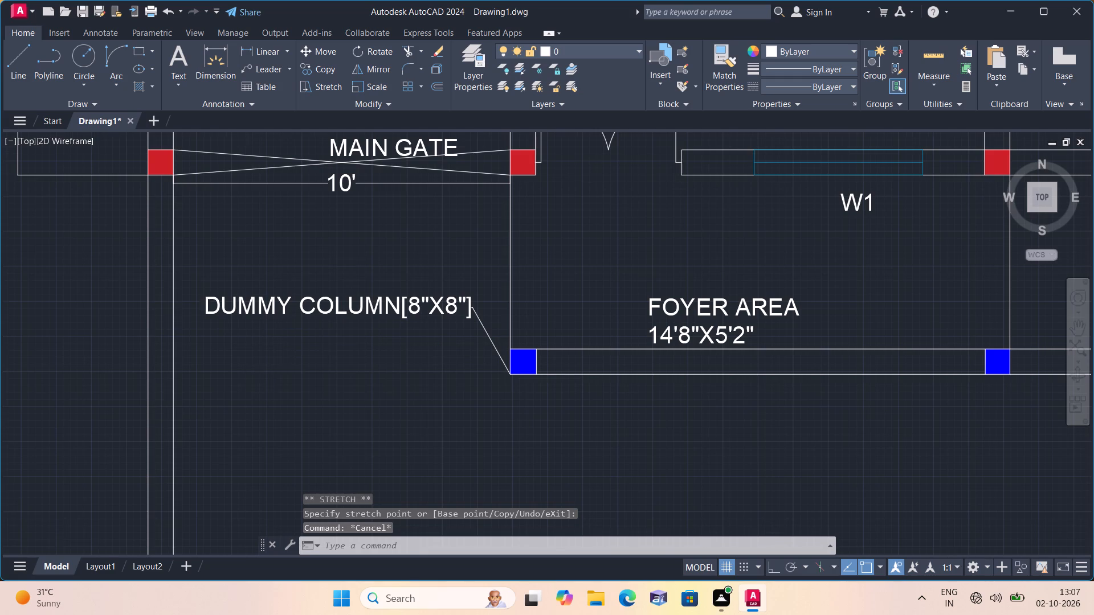
middle_drag(290, 313, 373, 437)
scroll(331, 371, up, 1)
scroll(423, 291, up, 1)
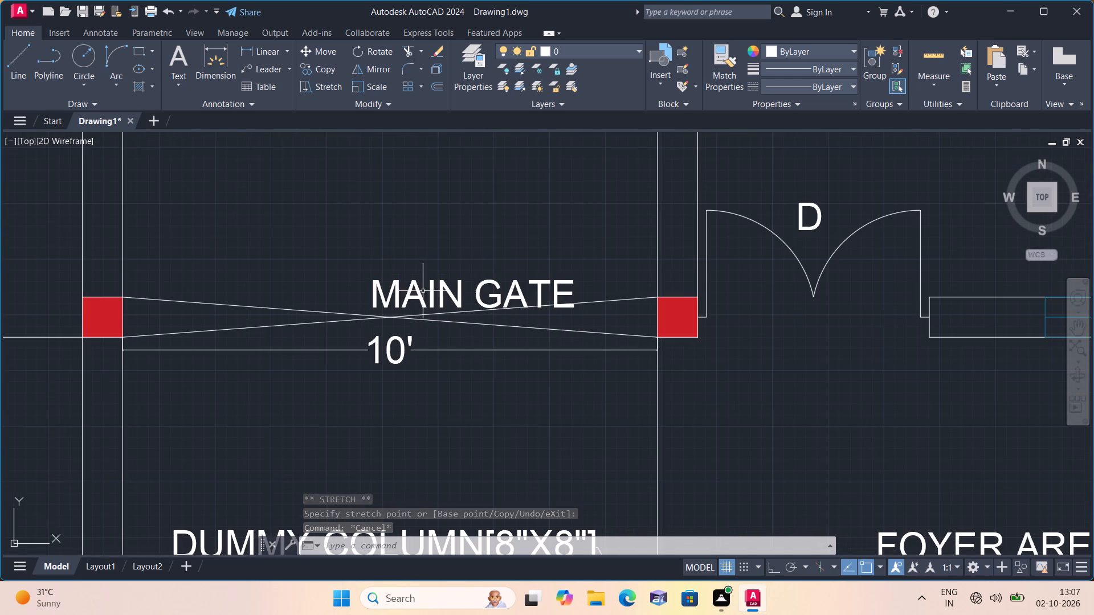
click(421, 298)
click(372, 281)
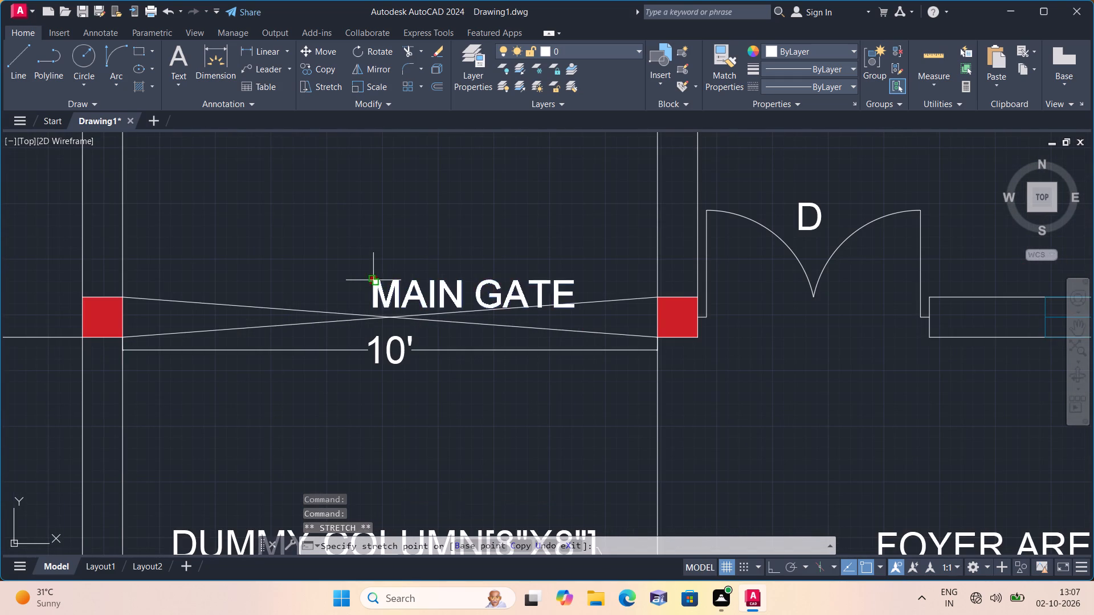
click(309, 263)
Examine the room and opening labels across the plan, from the front up to the pooja and guest bedroom.
scroll(309, 263, down, 2)
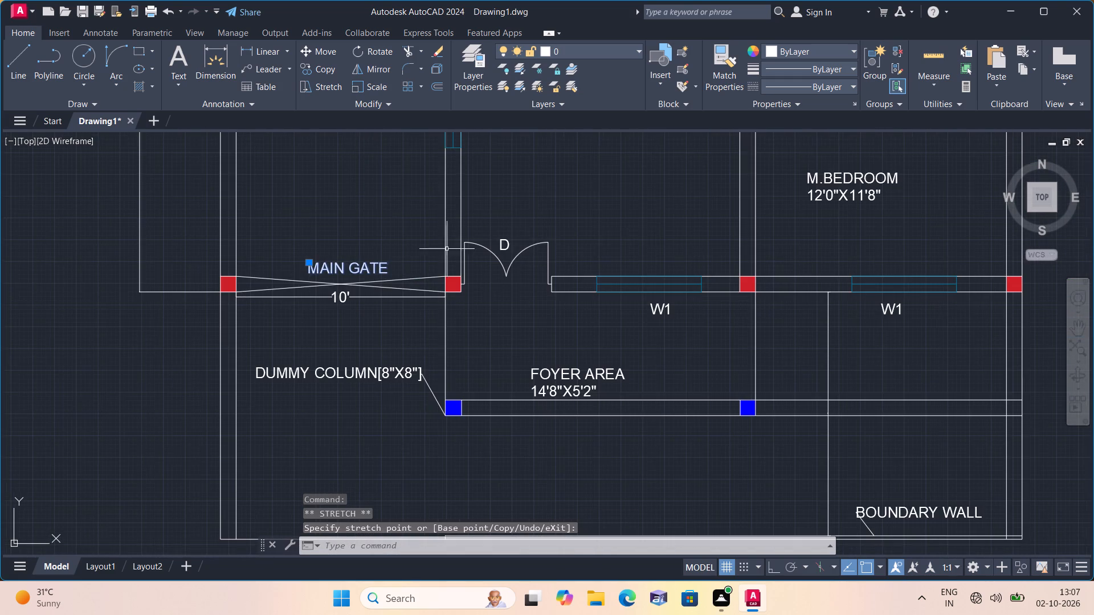
middle_drag(617, 253, 639, 416)
scroll(549, 322, down, 1)
middle_drag(550, 324, 568, 352)
scroll(579, 367, down, 1)
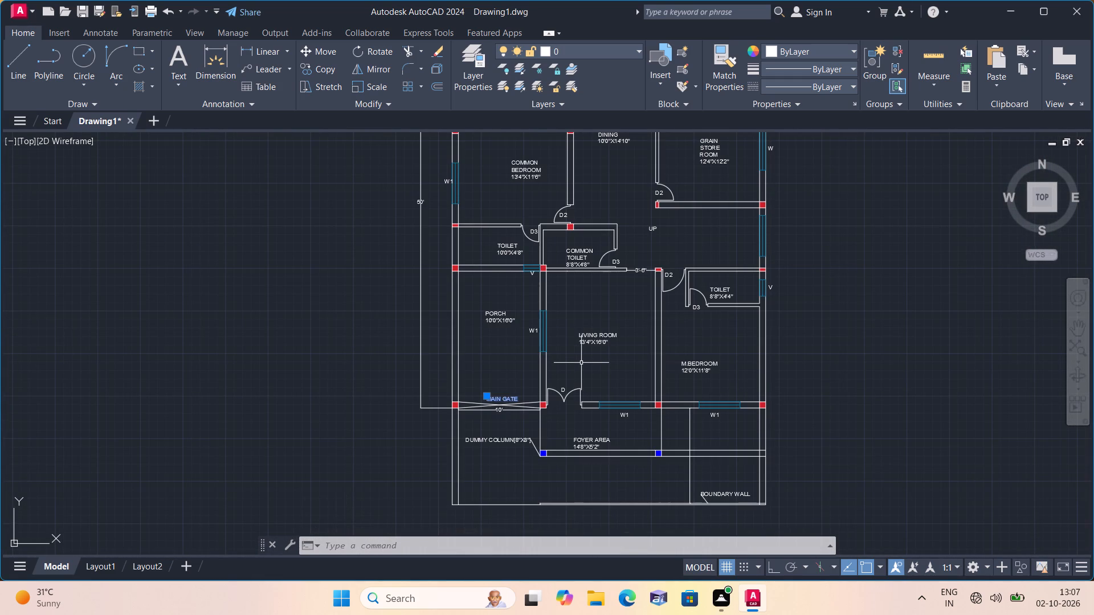
middle_drag(509, 337, 507, 470)
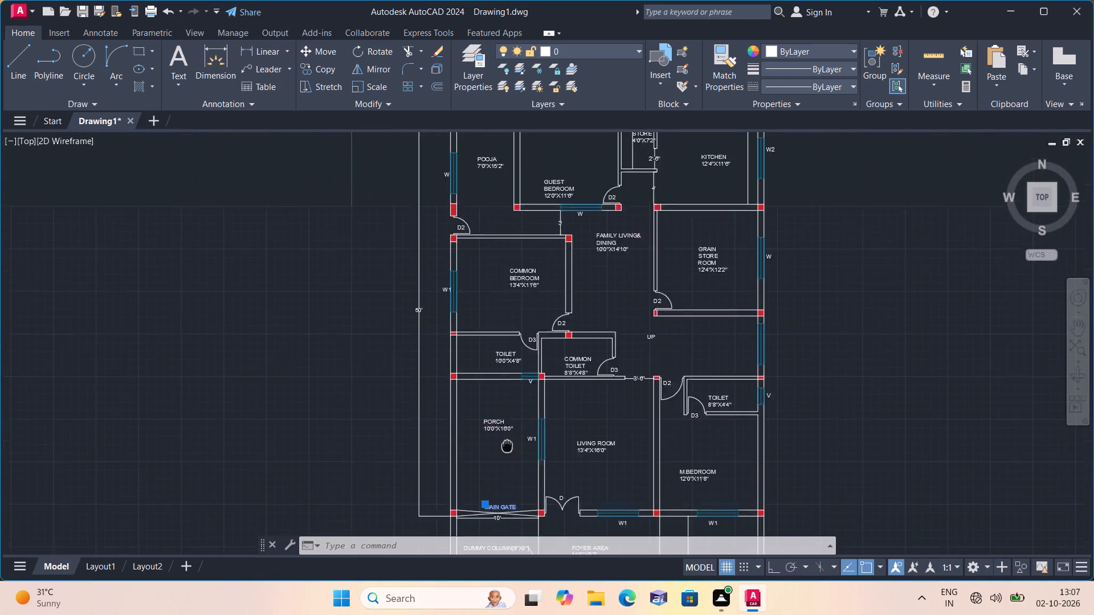
middle_drag(507, 470, 507, 534)
scroll(460, 334, up, 1)
middle_drag(460, 334, 487, 442)
scroll(497, 325, up, 2)
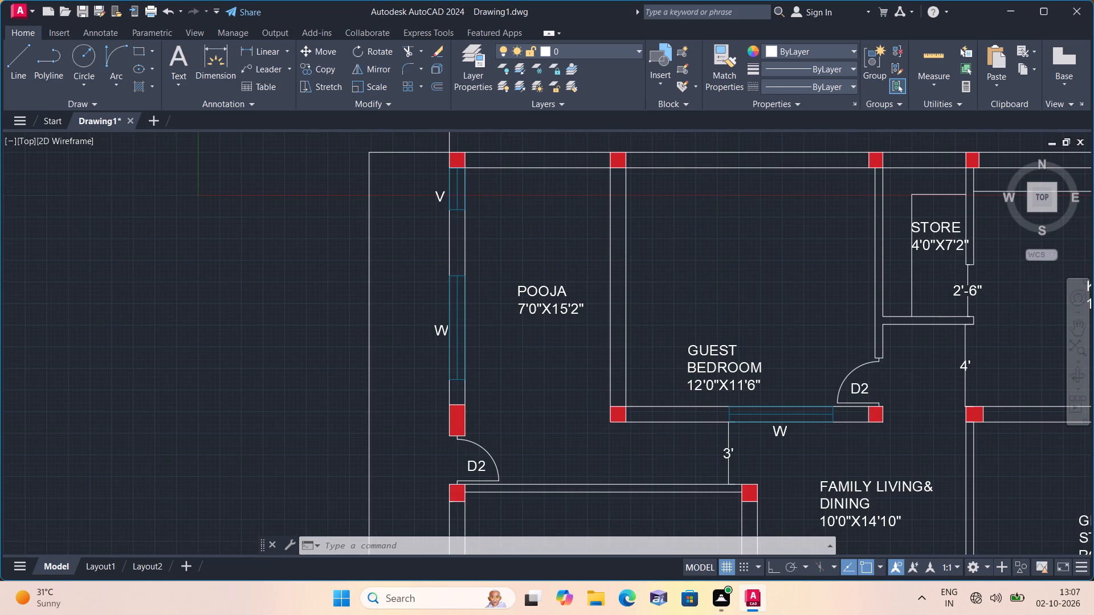
middle_drag(788, 457, 645, 454)
scroll(782, 456, down, 1)
scroll(645, 454, up, 1)
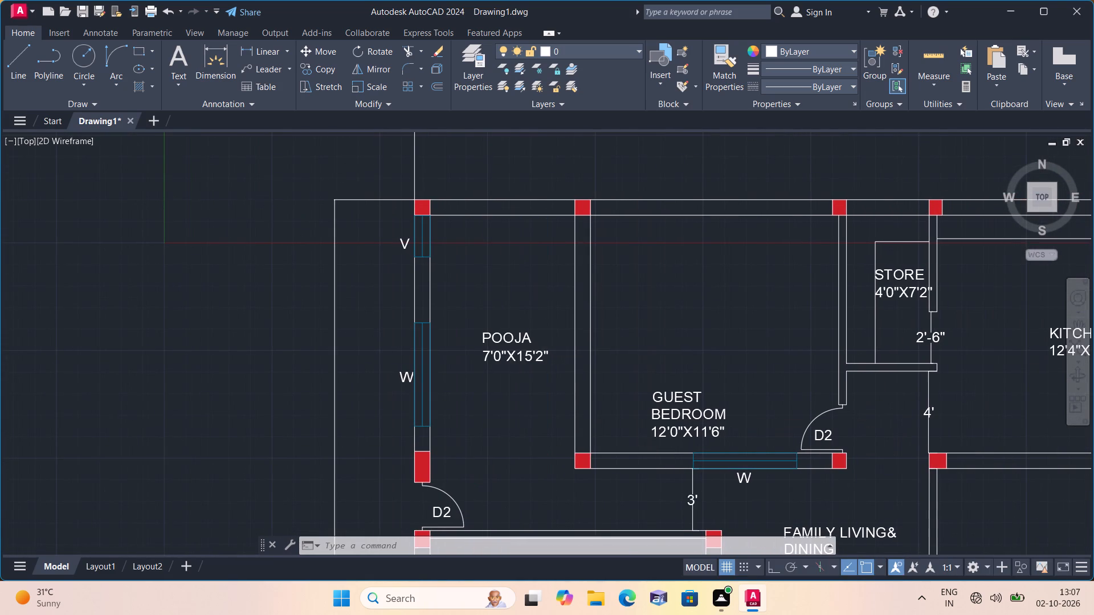
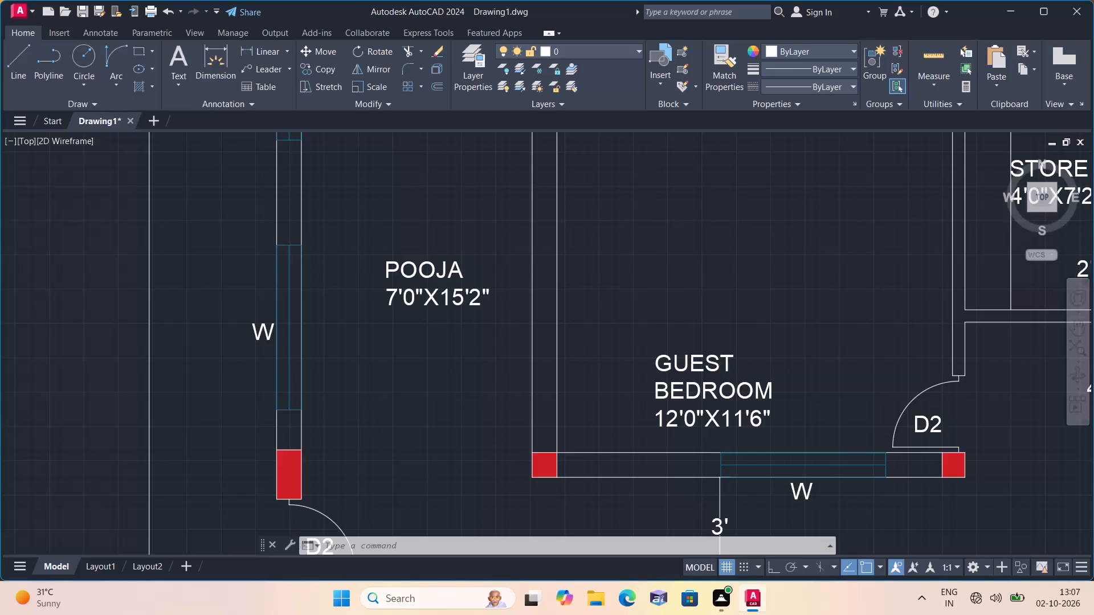
Examine the room and opening labels from the pooja and guest bedroom through the store, kitchen, grain store and common bedroom.
scroll(575, 450, down, 2)
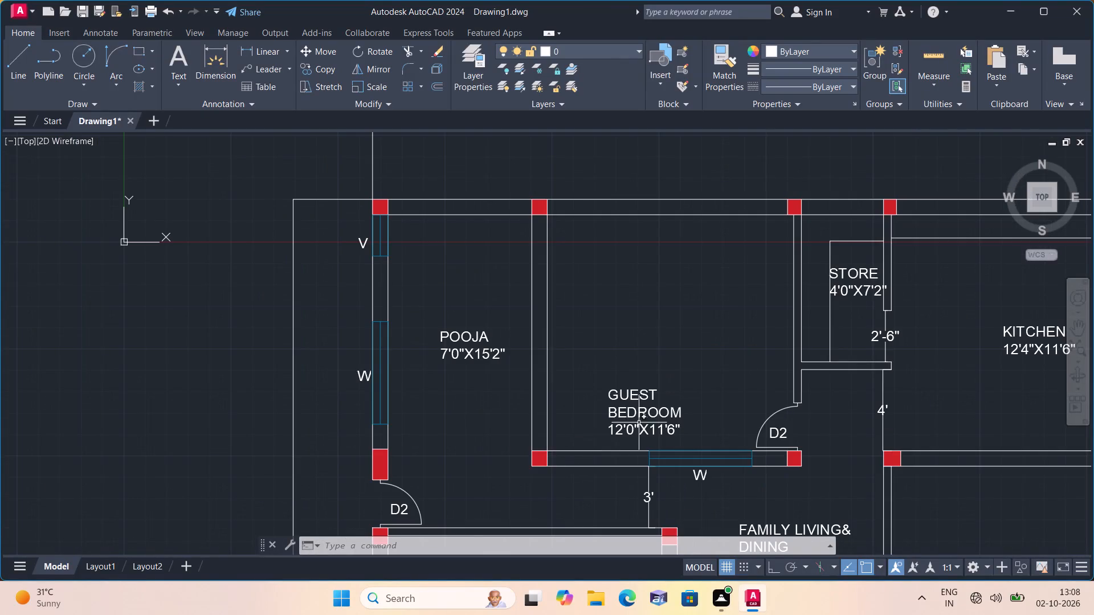
scroll(639, 423, down, 1)
middle_drag(639, 423, 472, 436)
scroll(635, 352, up, 3)
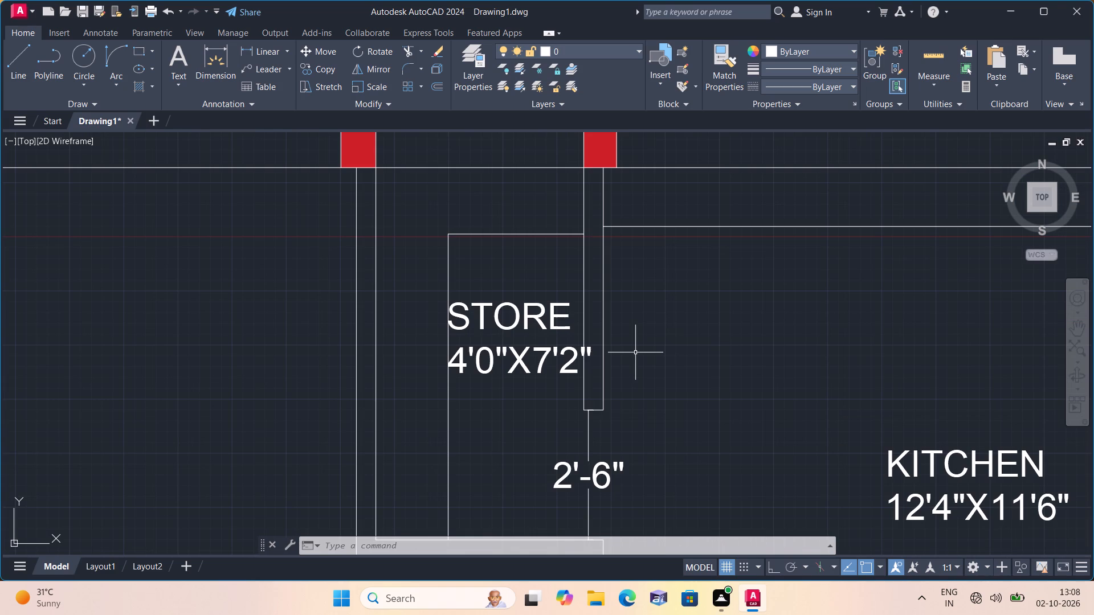
middle_drag(625, 440, 592, 389)
scroll(614, 418, down, 1)
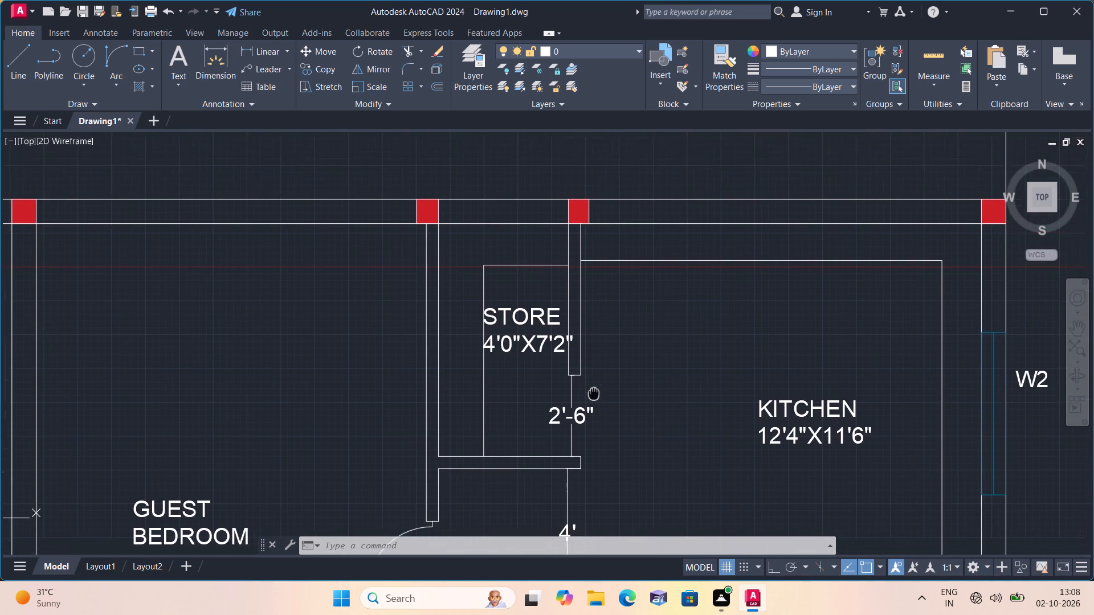
middle_drag(592, 389, 589, 383)
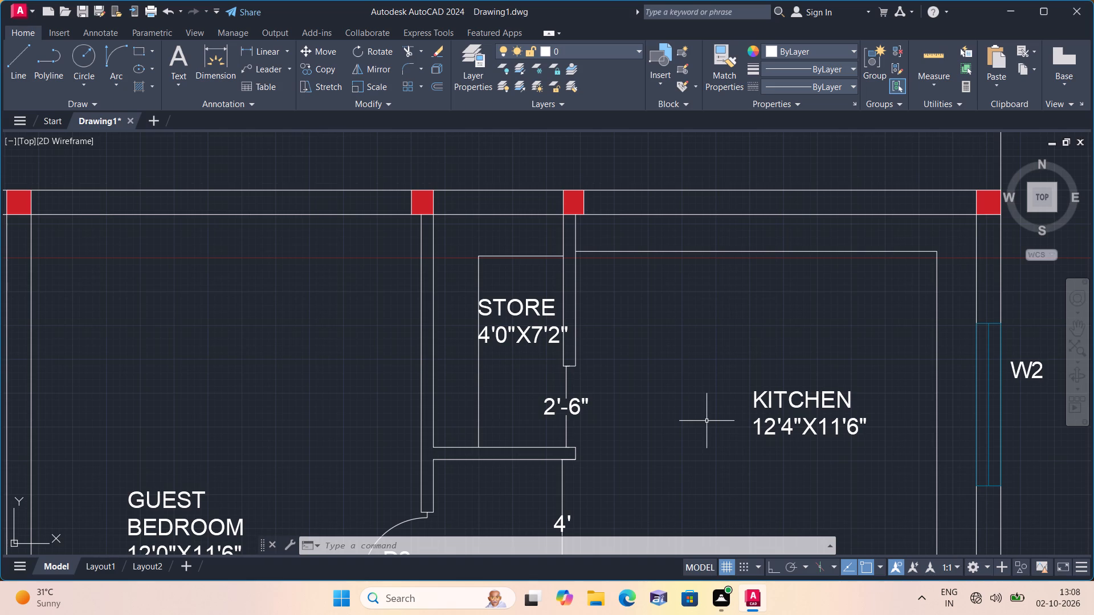
middle_drag(689, 410, 643, 367)
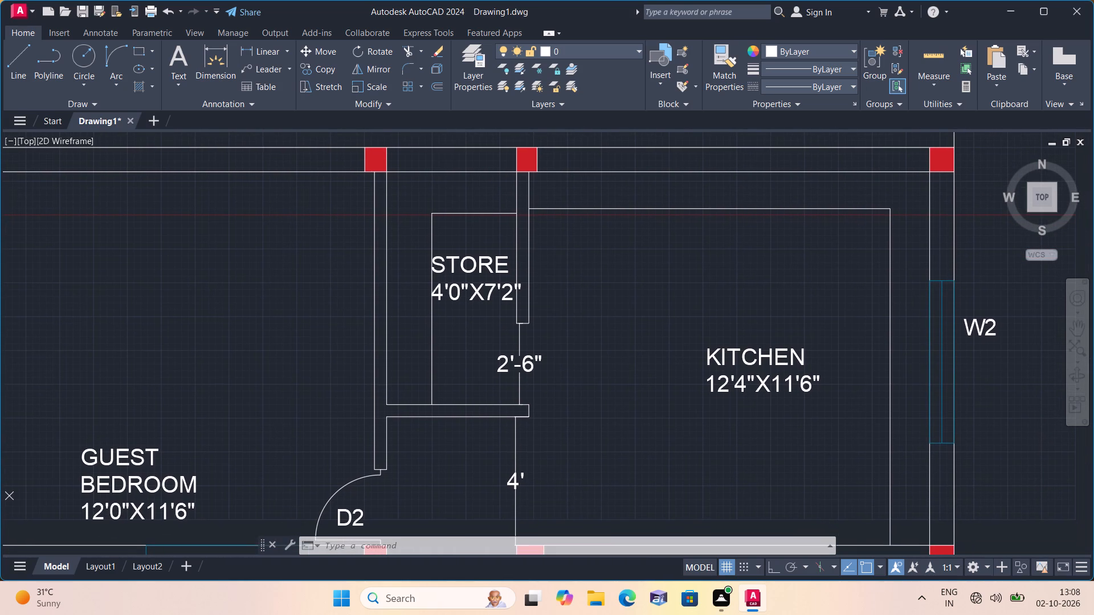
scroll(676, 424, down, 1)
middle_drag(672, 414, 664, 394)
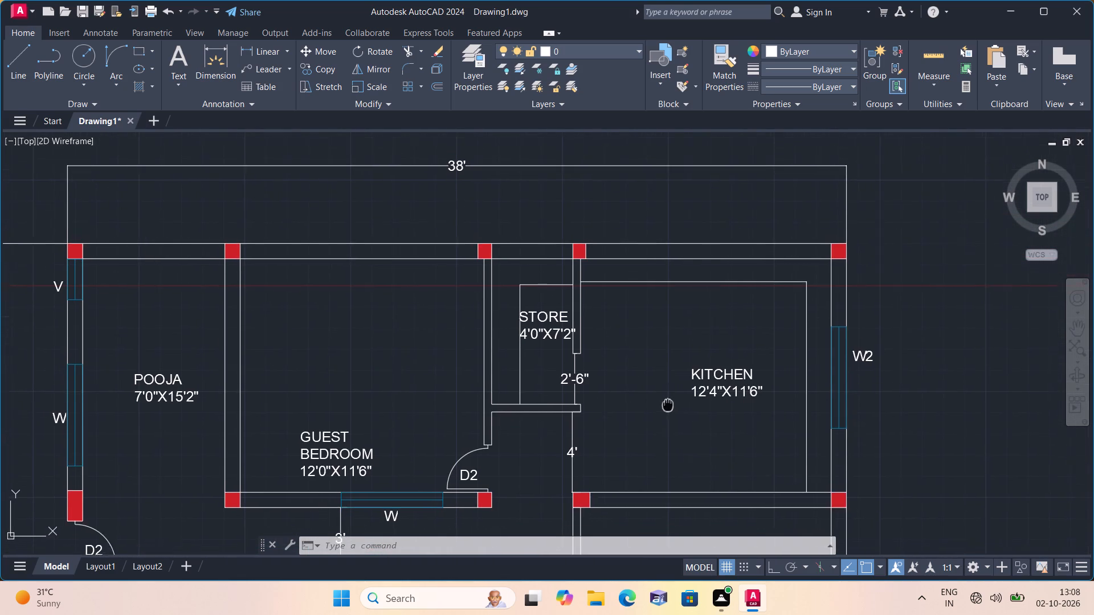
middle_drag(664, 394, 653, 367)
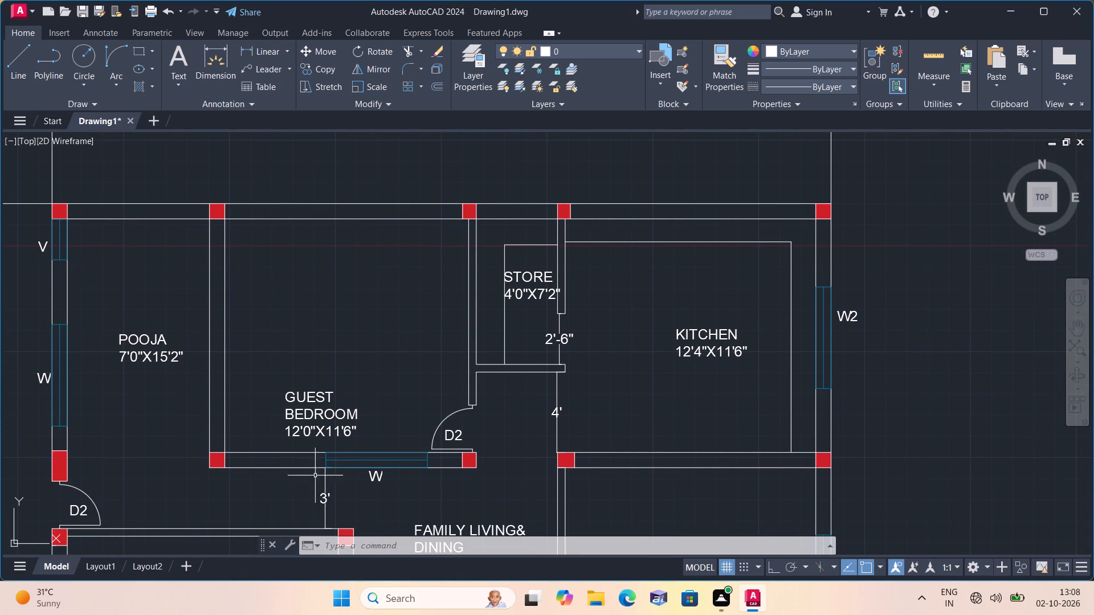
middle_drag(295, 477, 306, 449)
scroll(295, 477, down, 1)
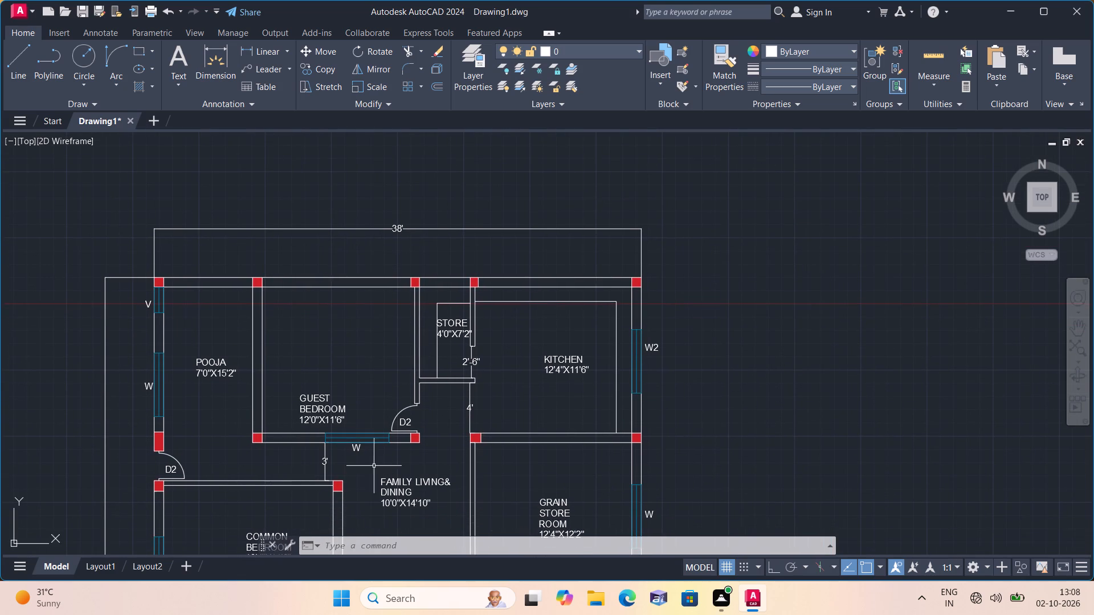
middle_drag(407, 469, 399, 367)
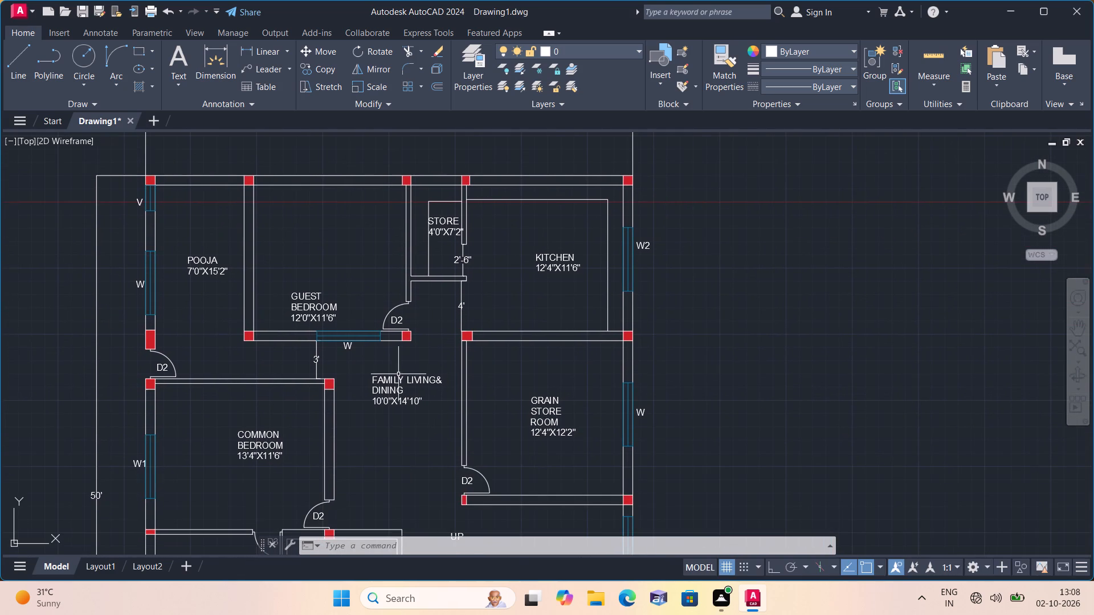
middle_drag(406, 462, 421, 400)
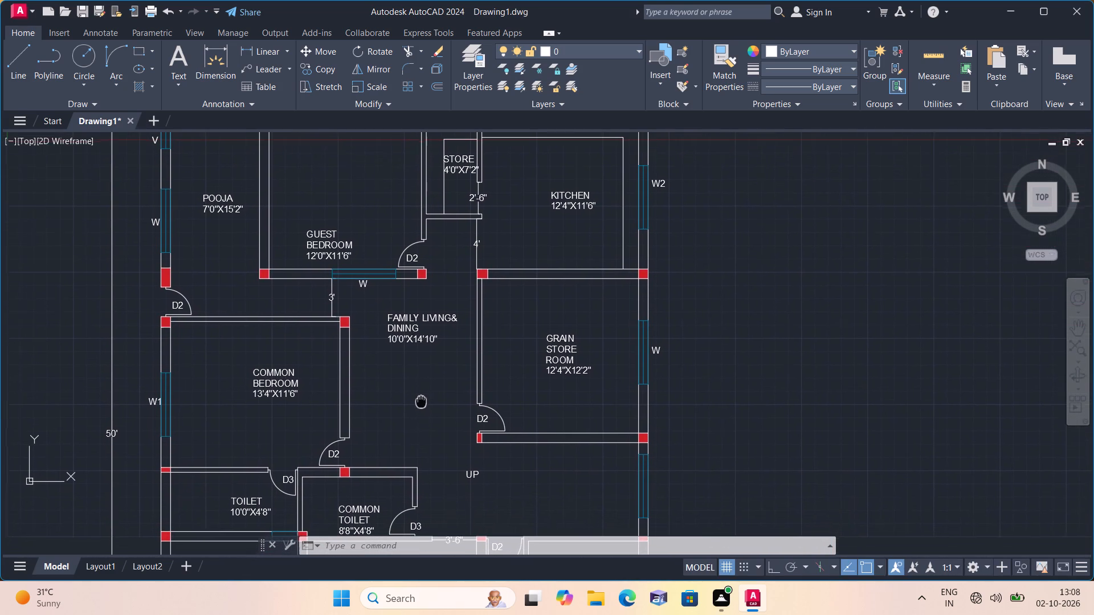
middle_drag(421, 400, 422, 400)
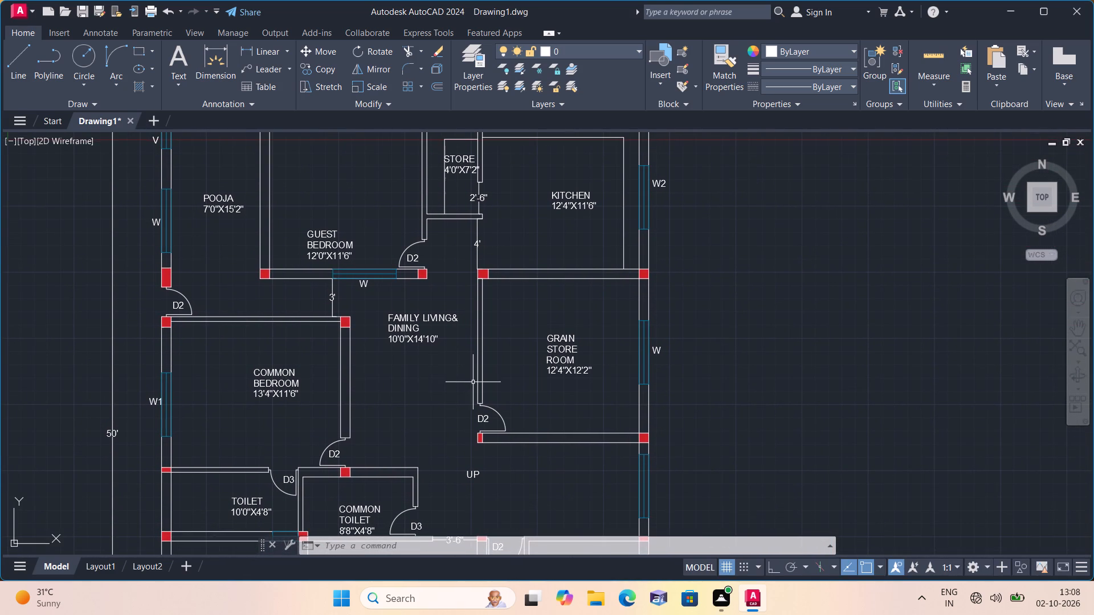
scroll(473, 382, up, 1)
scroll(473, 382, down, 1)
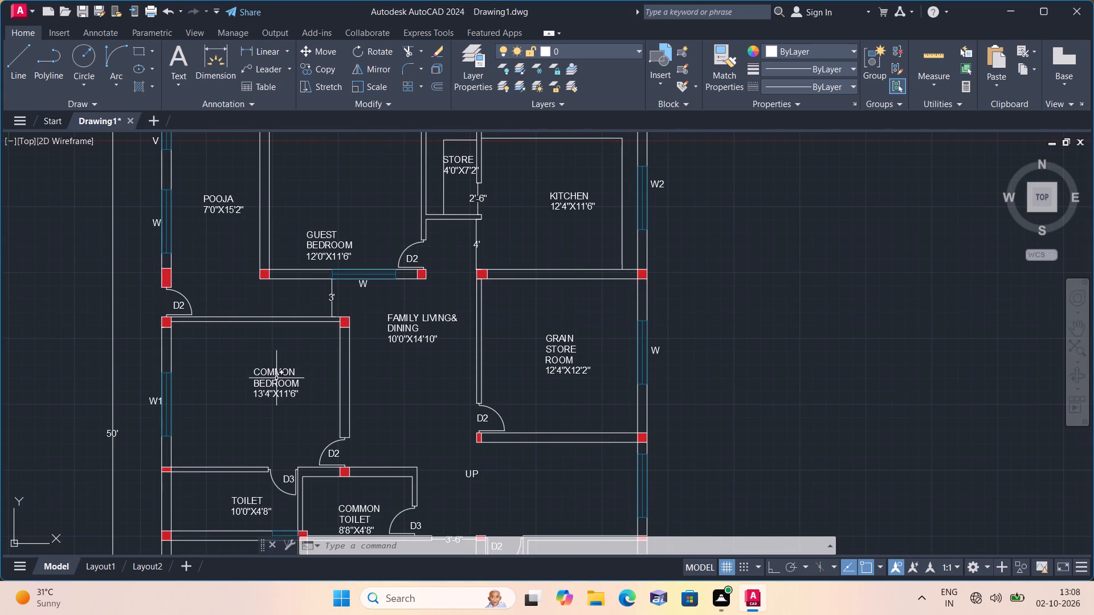
Move the COMMON BEDROOM 13'4"X11'6" label southwest, just above the wall shared with the 10'0"X4'8" toilet.
scroll(275, 378, up, 1)
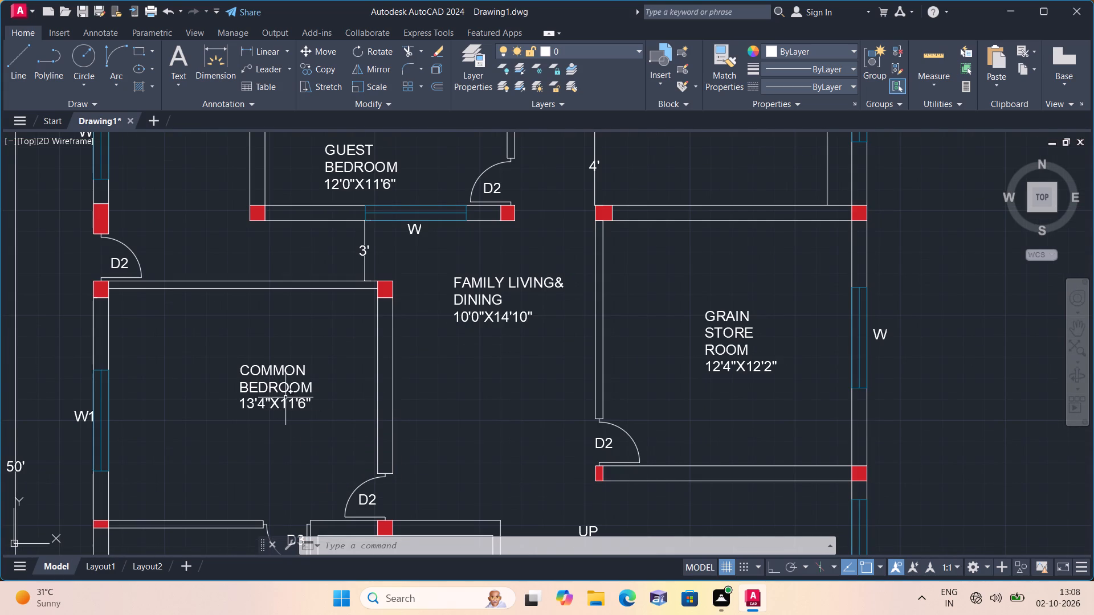
click(285, 397)
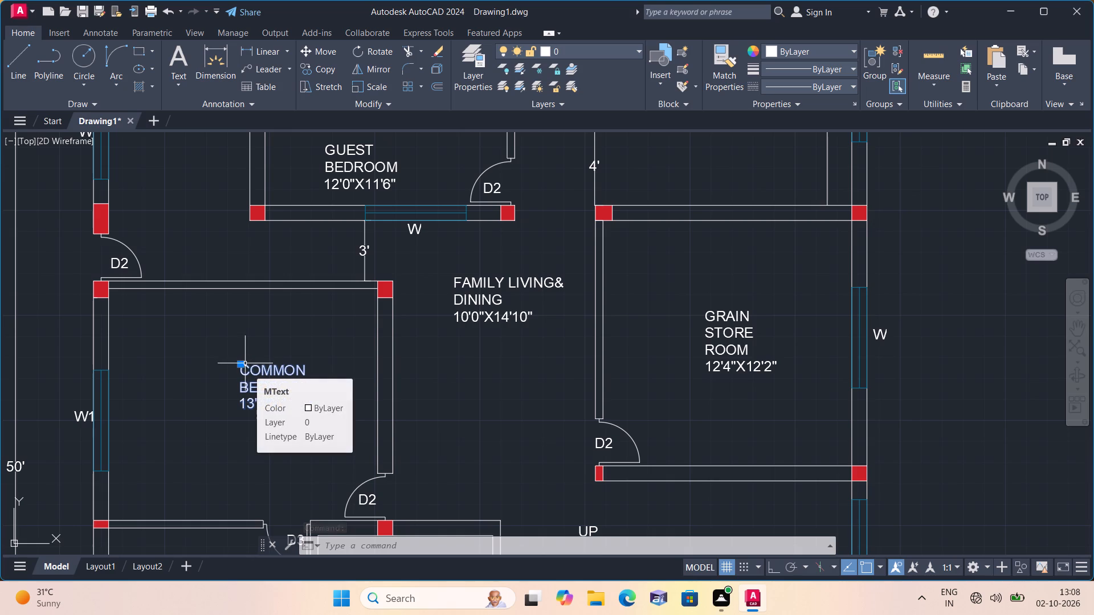
click(241, 363)
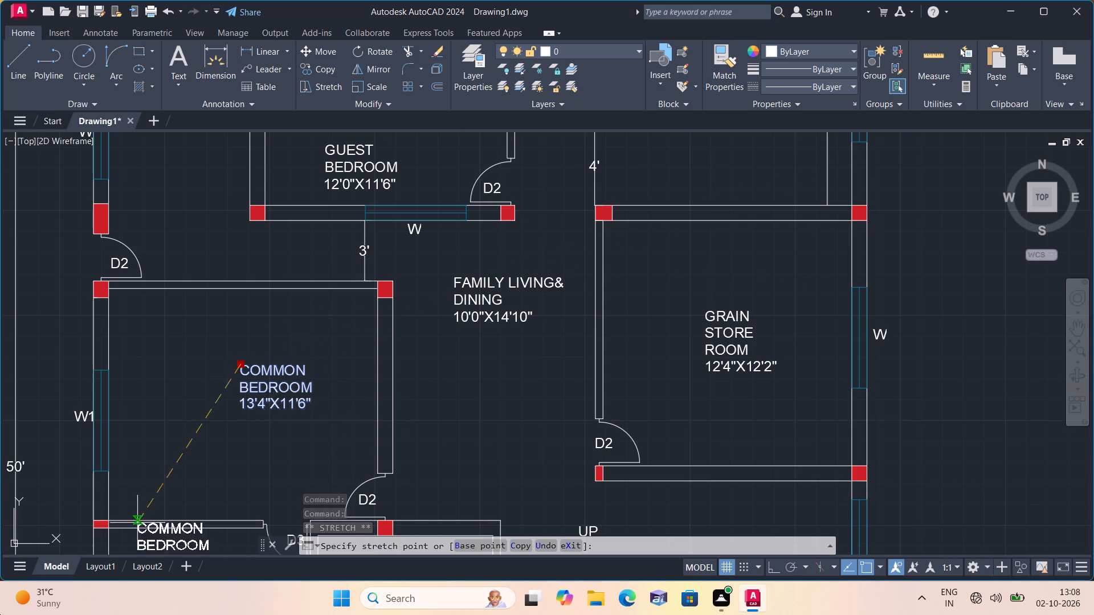
click(189, 460)
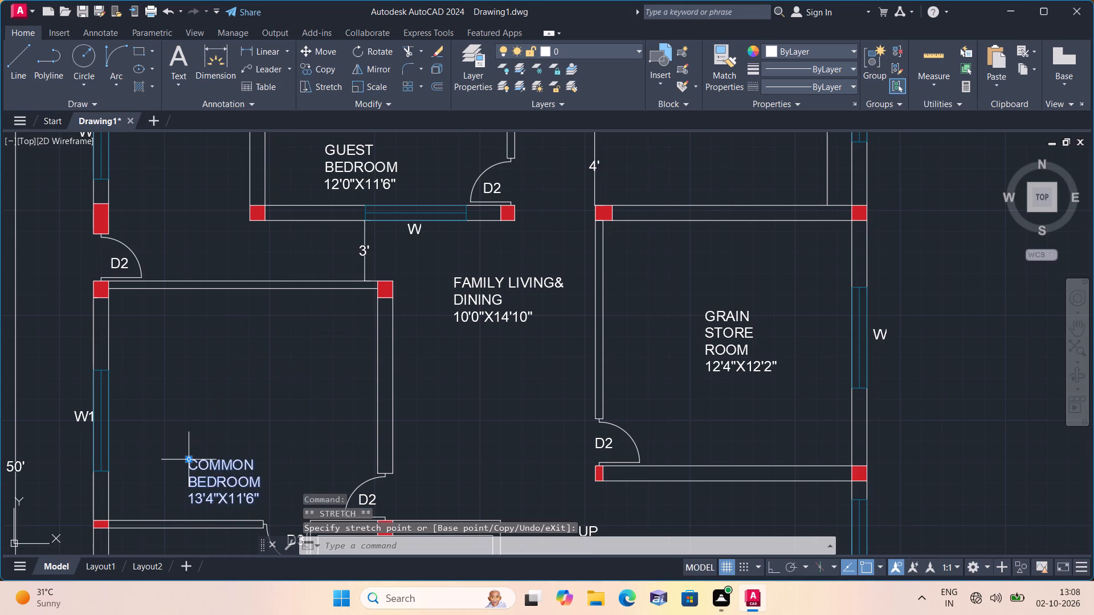
Move the D3 tag of the 8'8"X4'4" toilet slightly north so it sits inside the door swing.
scroll(193, 475, down, 1)
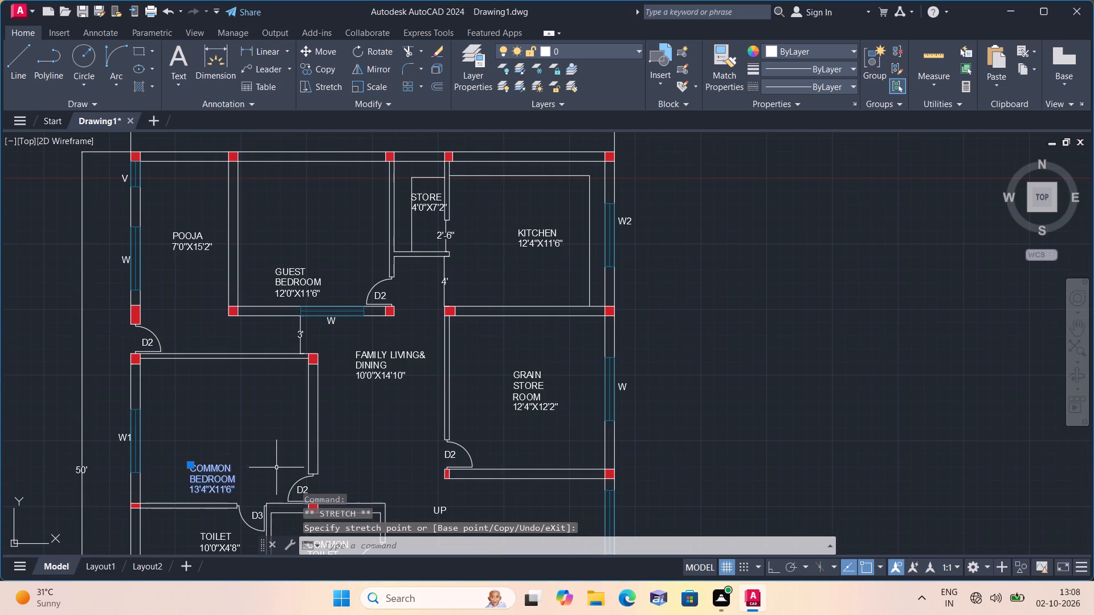
middle_drag(284, 460, 295, 391)
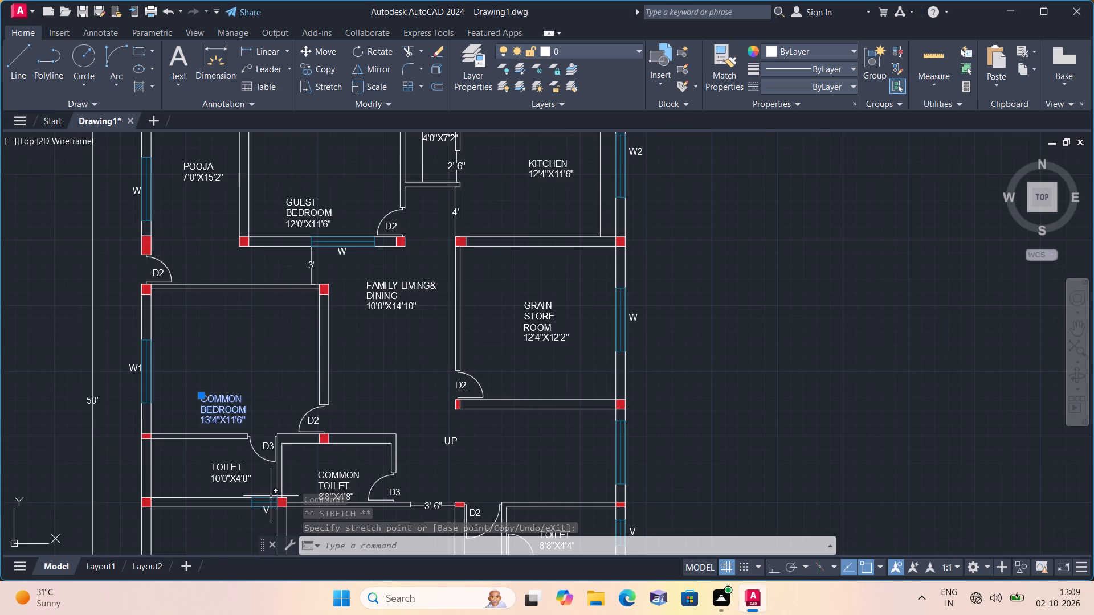
scroll(271, 496, up, 2)
middle_drag(377, 444, 362, 421)
scroll(370, 434, down, 1)
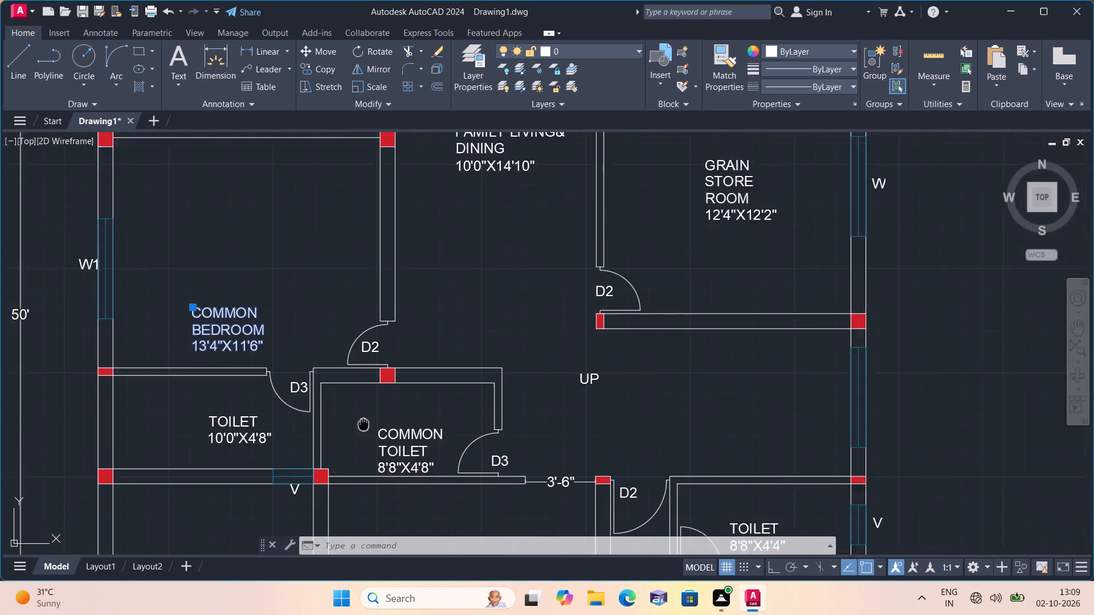
middle_drag(362, 421, 344, 391)
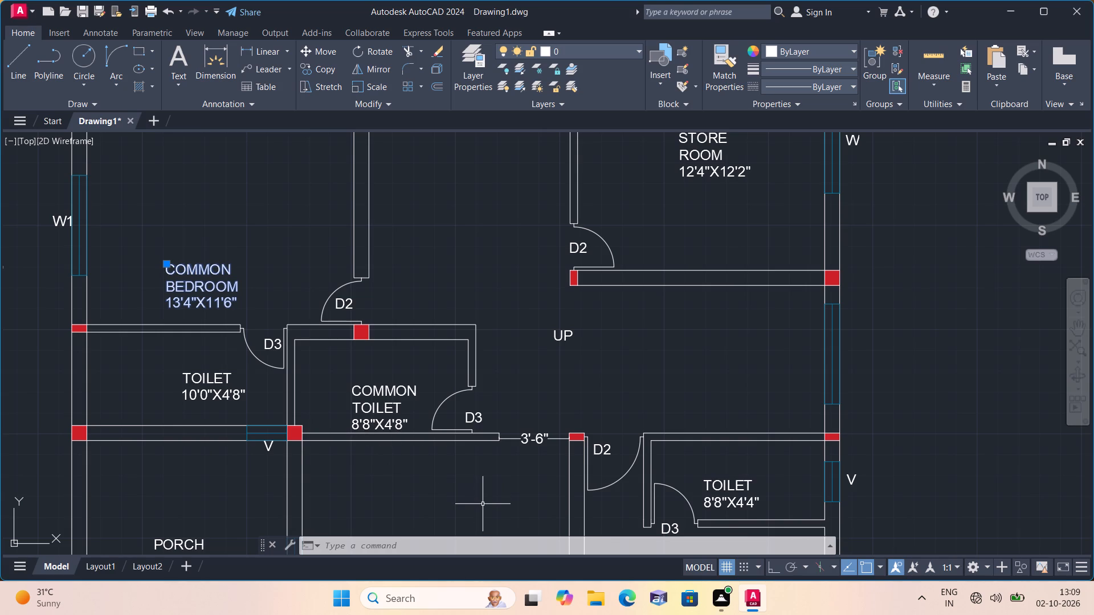
middle_drag(483, 504, 459, 433)
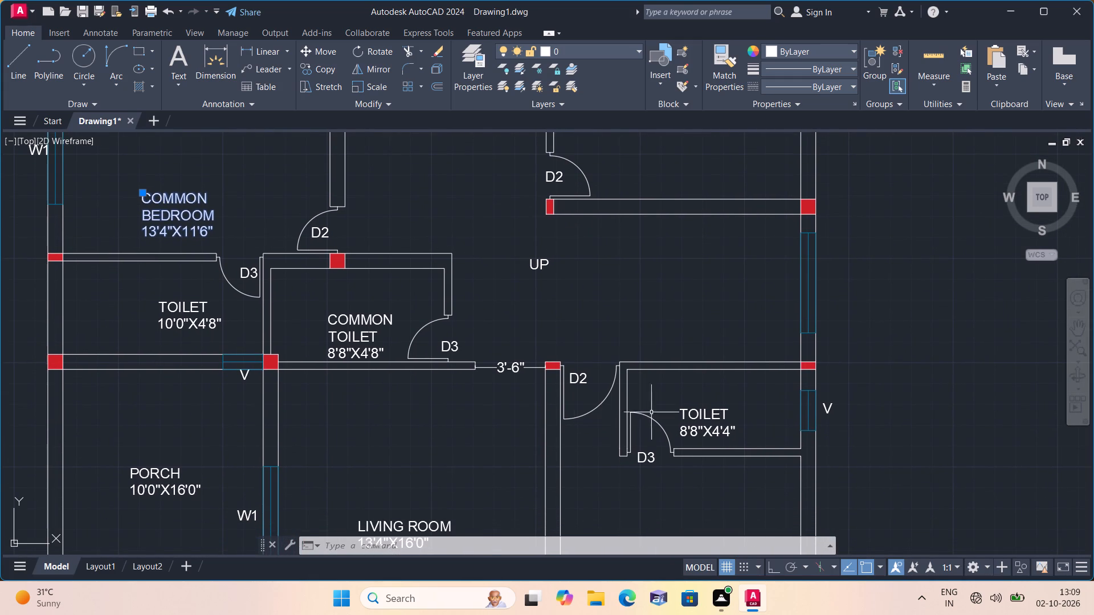
scroll(634, 449, up, 1)
click(644, 457)
click(639, 452)
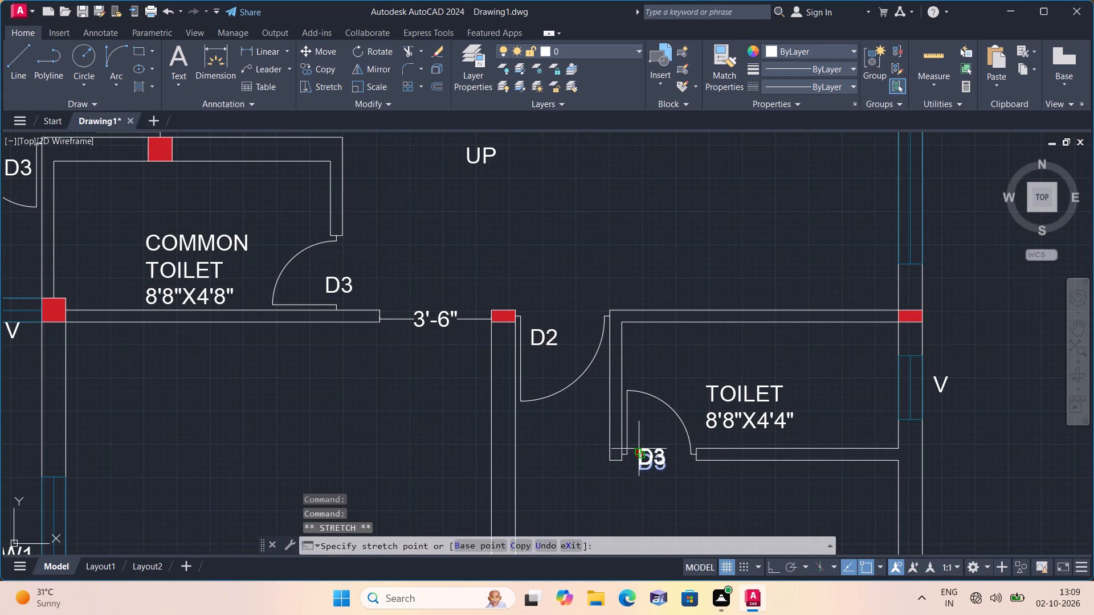
click(638, 433)
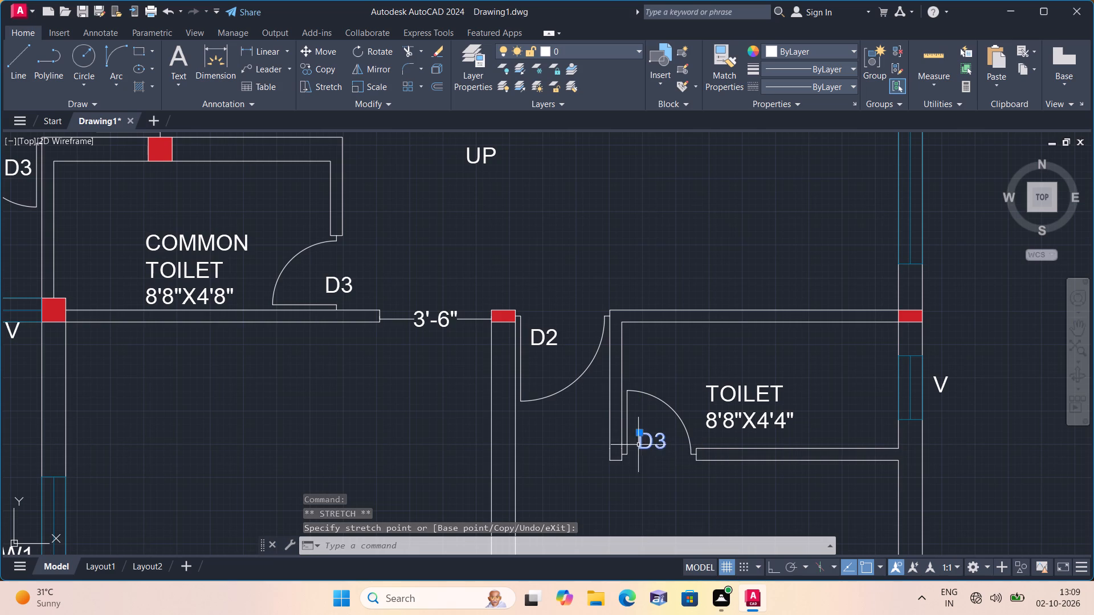
Move the M.BEDROOM 12'0"X11'8" label north, to just below the attached toilet's door.
middle_drag(643, 506, 588, 365)
scroll(643, 506, down, 1)
scroll(587, 471, up, 1)
middle_drag(587, 473, 586, 472)
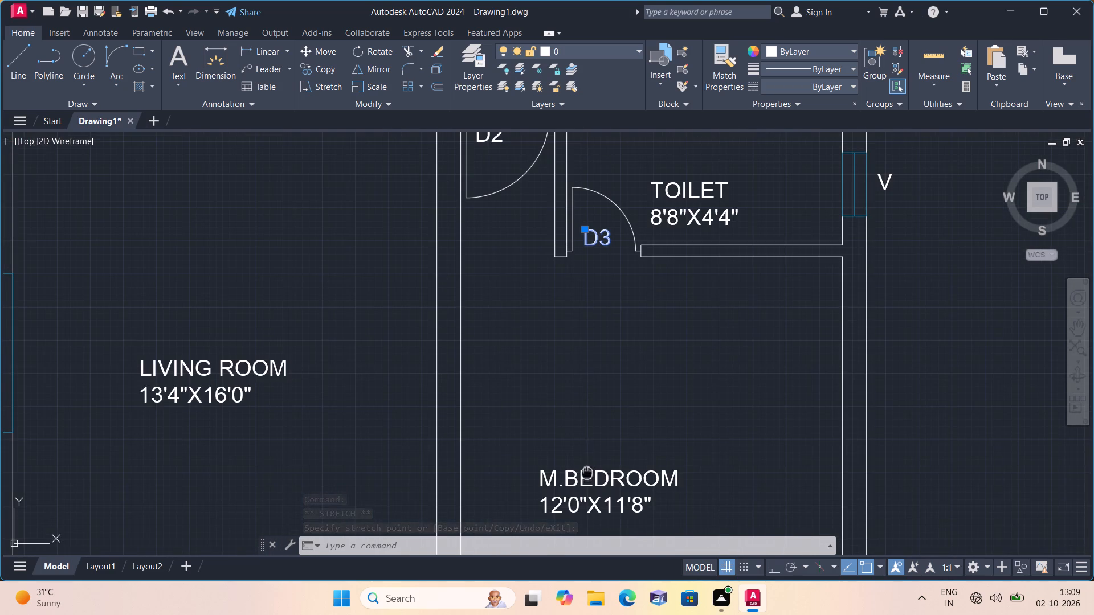
middle_drag(586, 472, 587, 410)
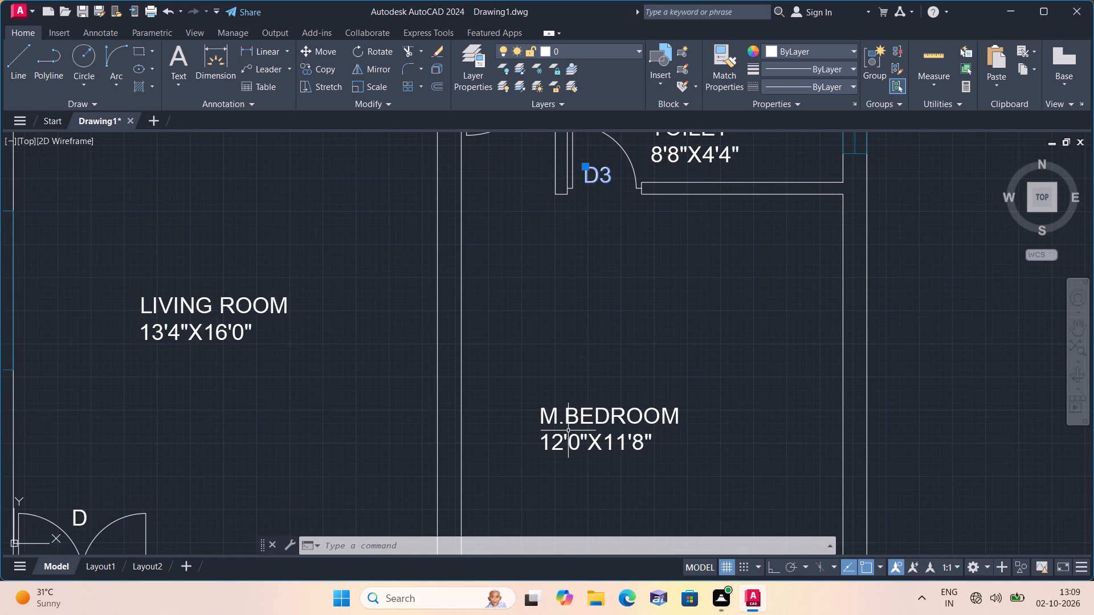
click(565, 422)
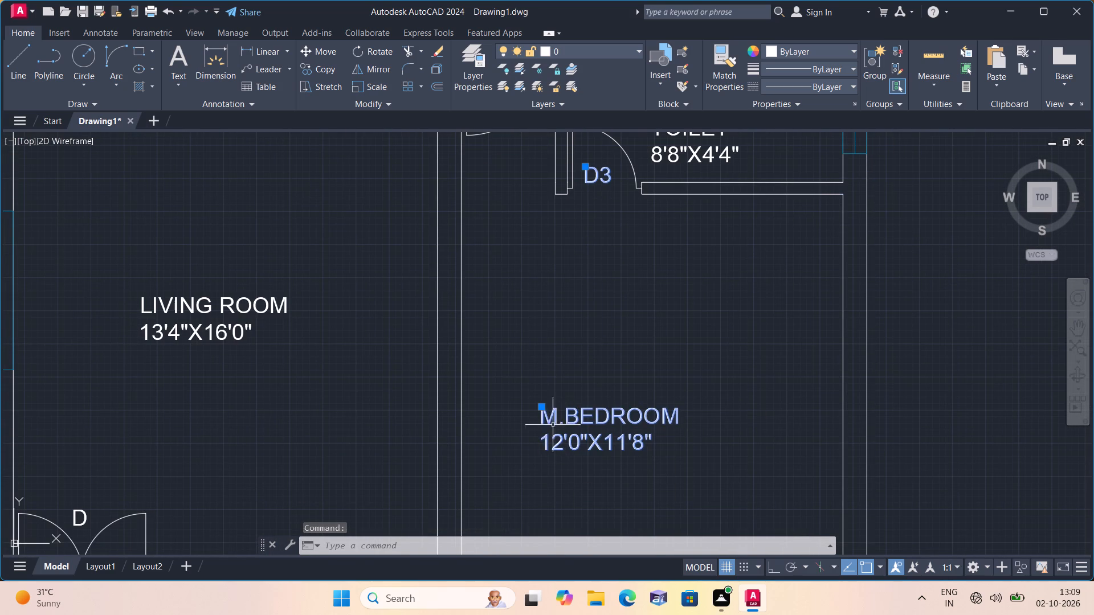
click(542, 408)
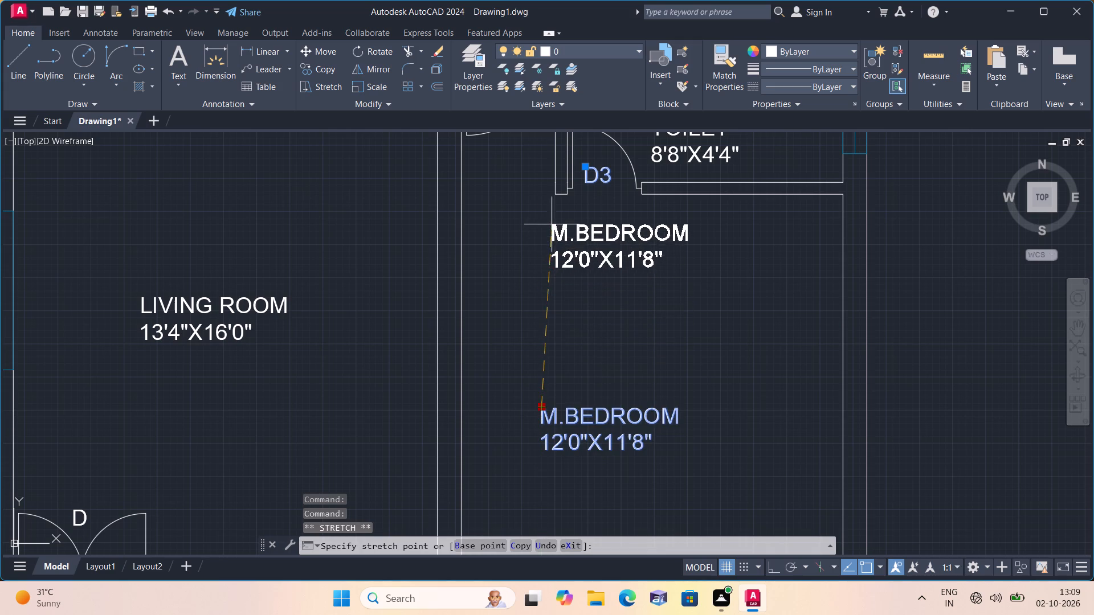
click(553, 222)
Move the LIVING ROOM 13'4"X16'0" label northwest, near the room's northwest corner below the common toilet wall.
scroll(289, 397, down, 1)
middle_drag(296, 397, 456, 432)
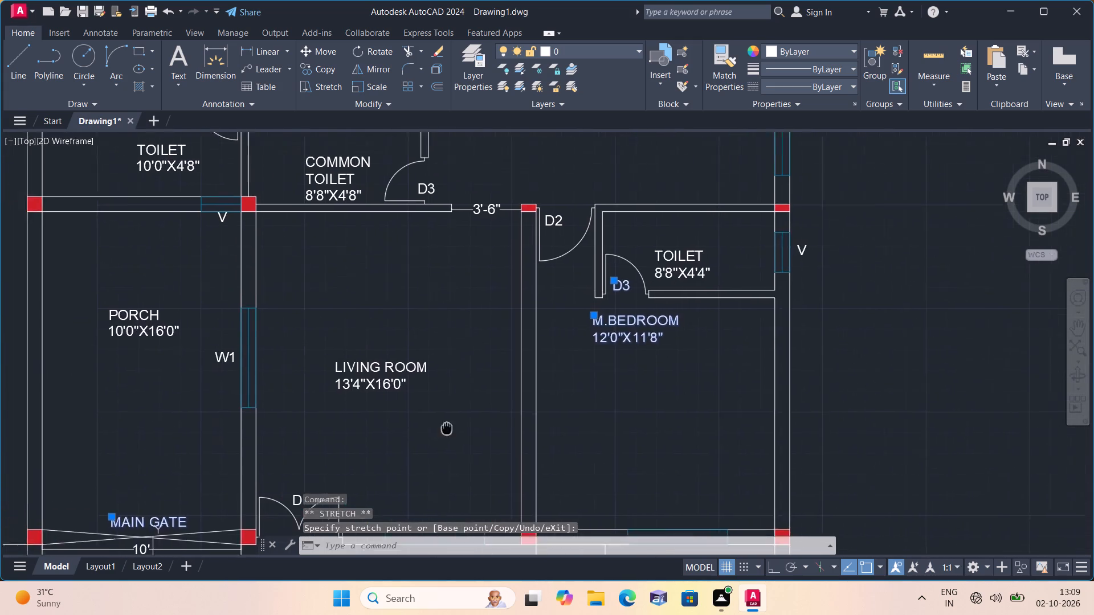
middle_drag(456, 432, 466, 442)
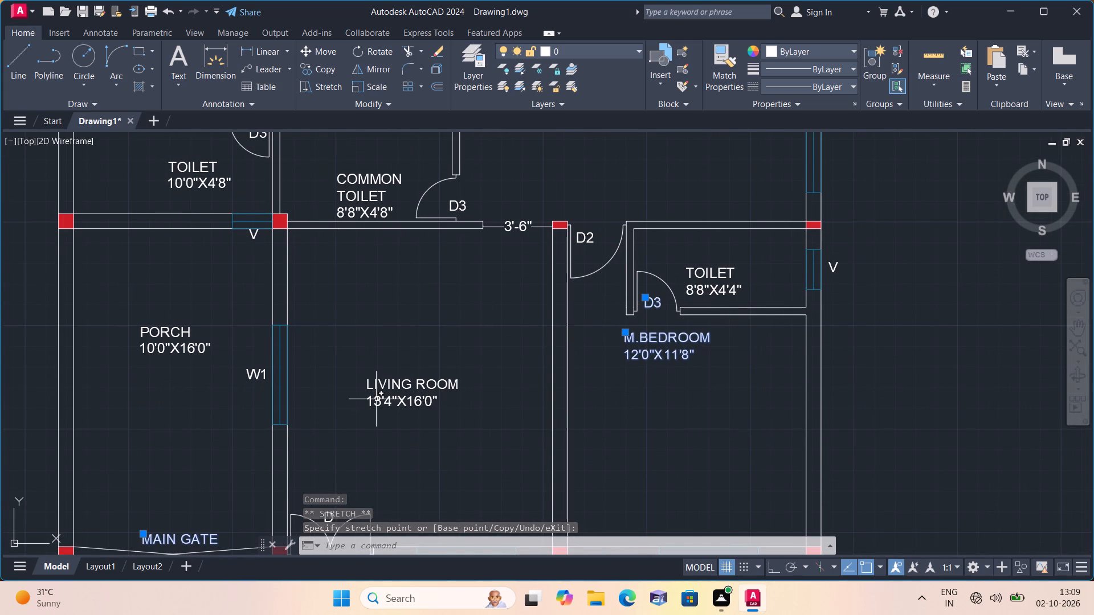
click(380, 390)
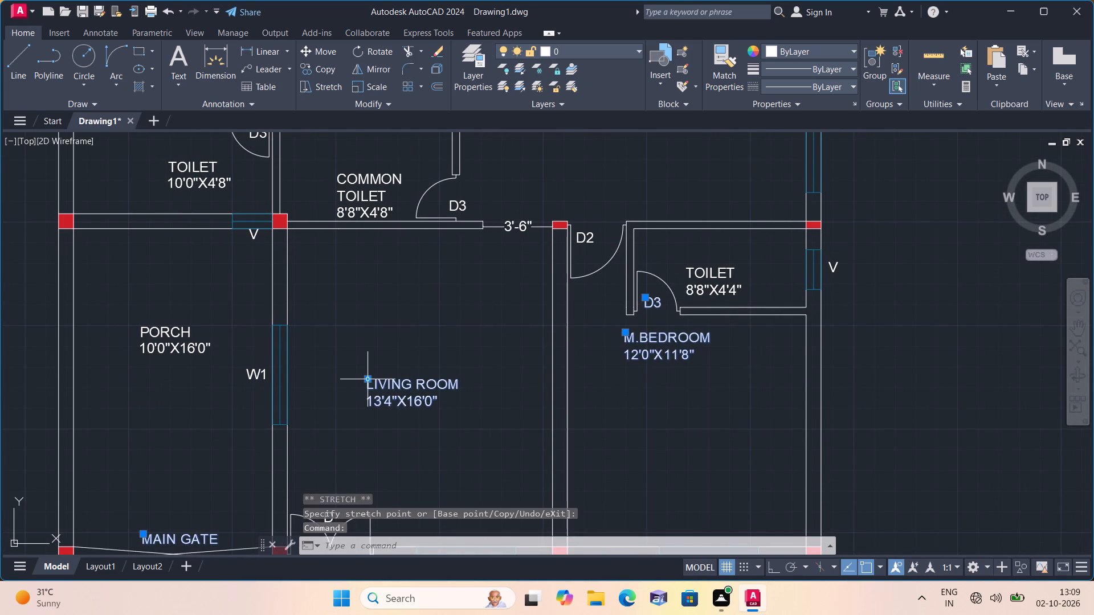
click(367, 378)
click(320, 261)
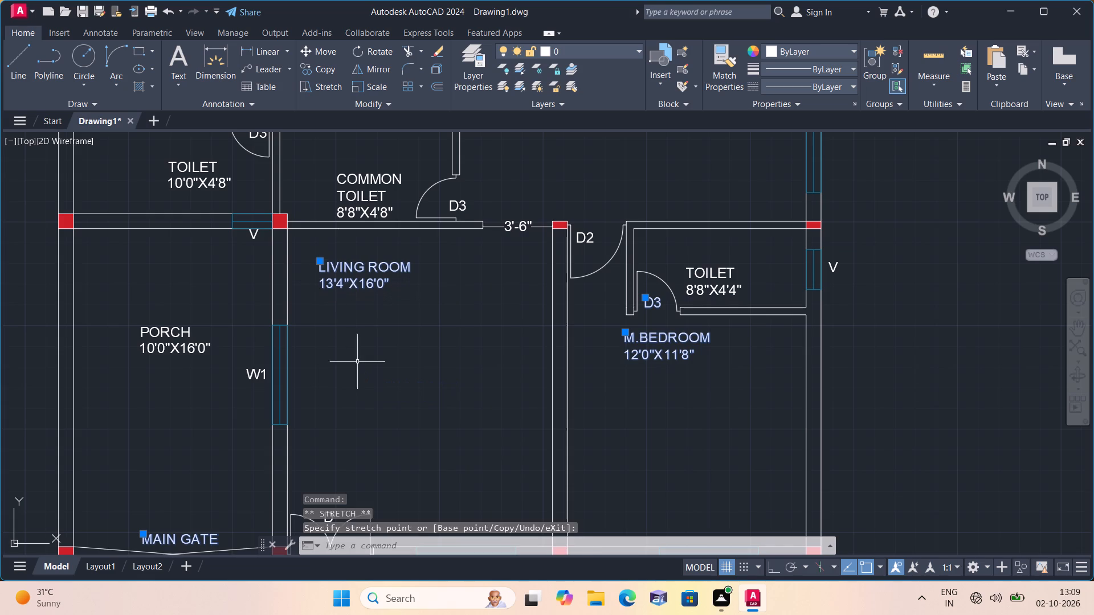
Move the PORCH 10'0"X16'0" label north, to just below the wall shared with the 10'0"X4'8" toilet.
scroll(357, 362, down, 1)
middle_drag(360, 360, 474, 329)
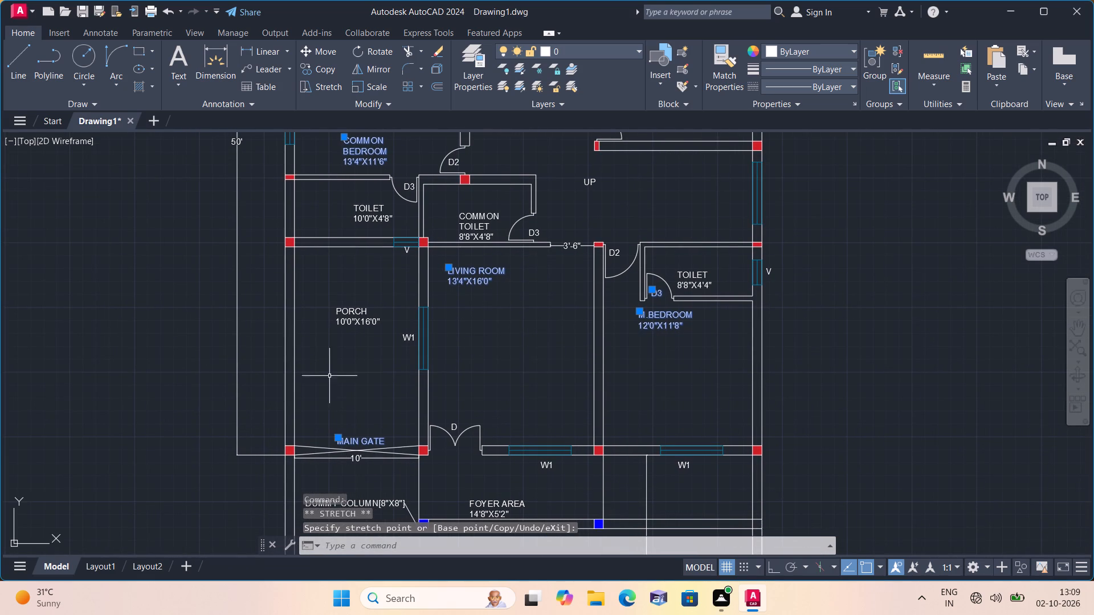
scroll(350, 312, up, 1)
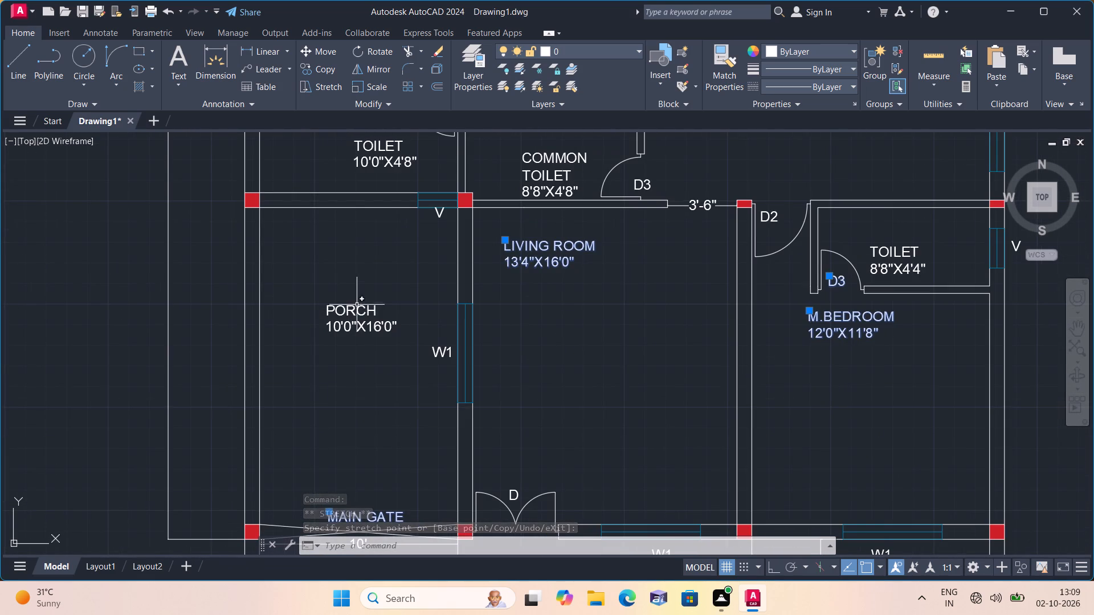
click(348, 307)
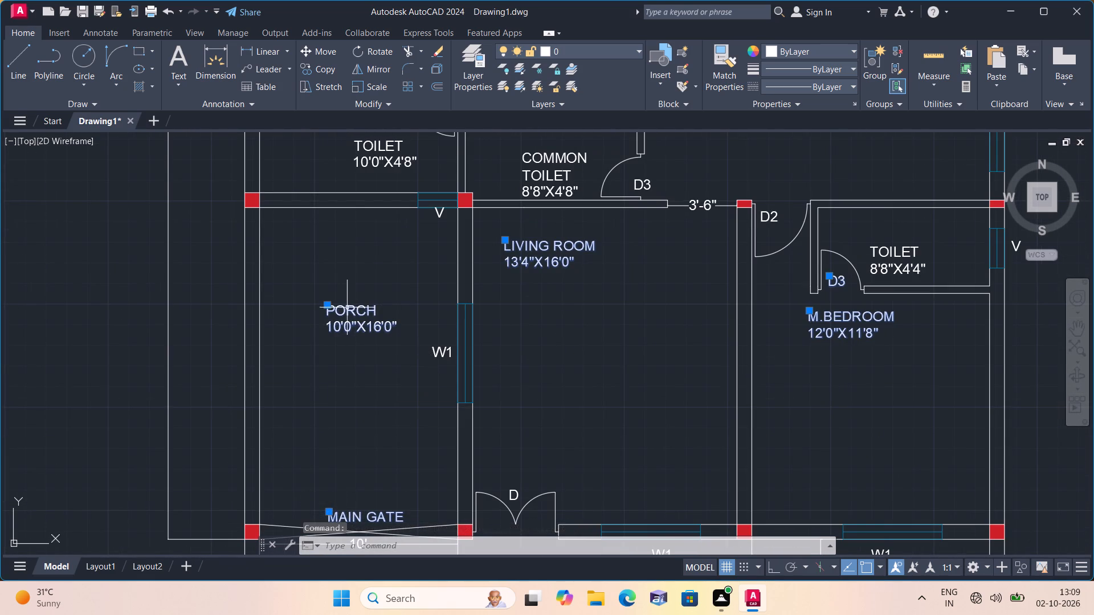
click(329, 307)
click(327, 233)
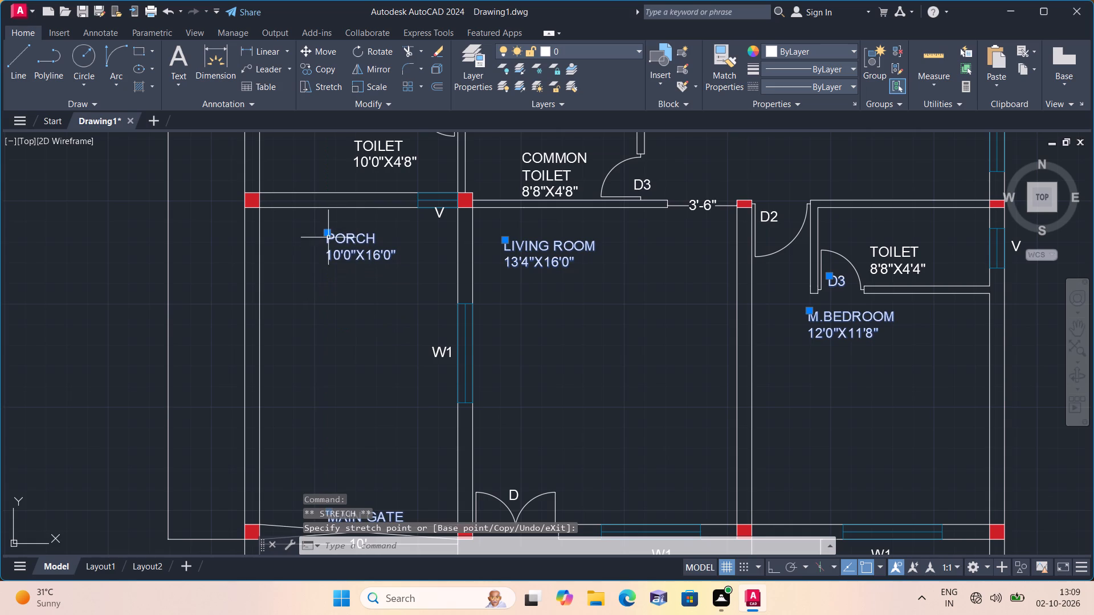
Set the text height to 6" on the vertical setback dimension between the house's front wall and the front boundary wall.
scroll(378, 364, down, 2)
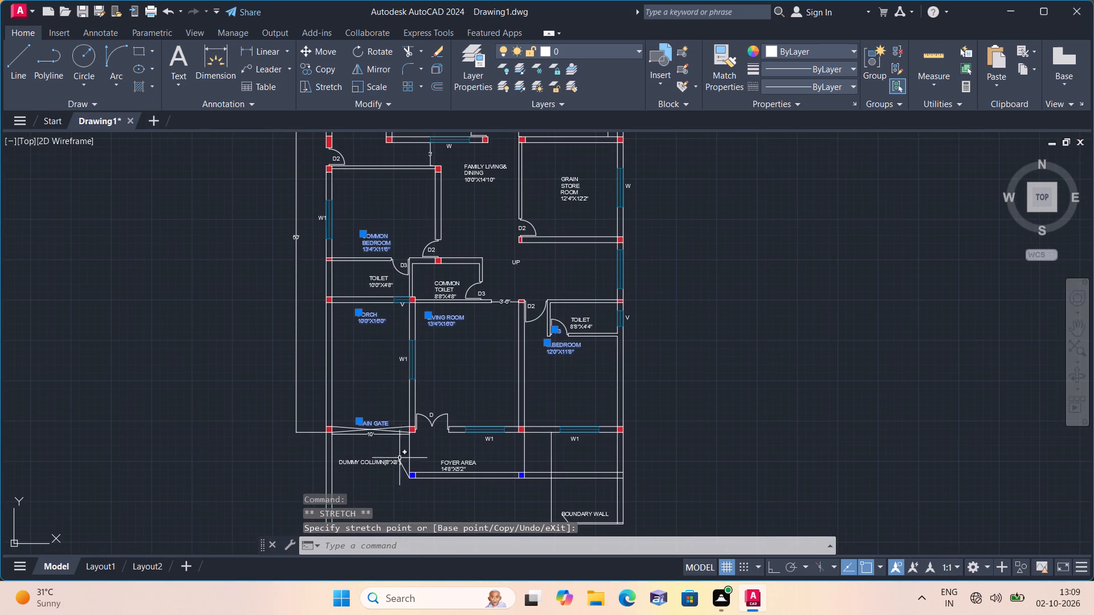
middle_drag(393, 450, 373, 378)
scroll(341, 409, up, 3)
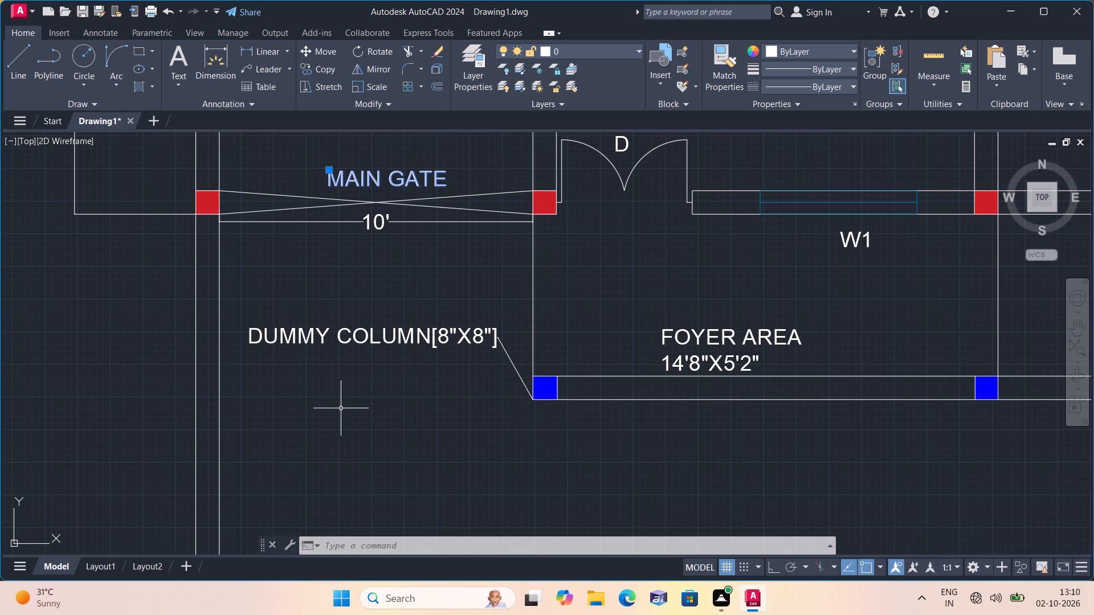
scroll(341, 408, down, 2)
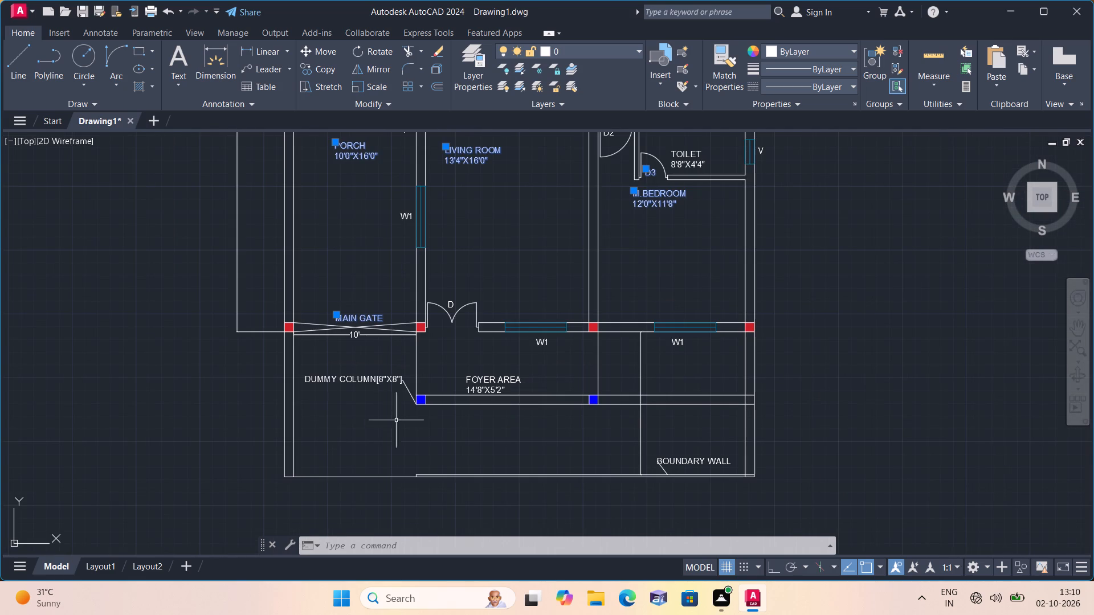
scroll(712, 472, up, 1)
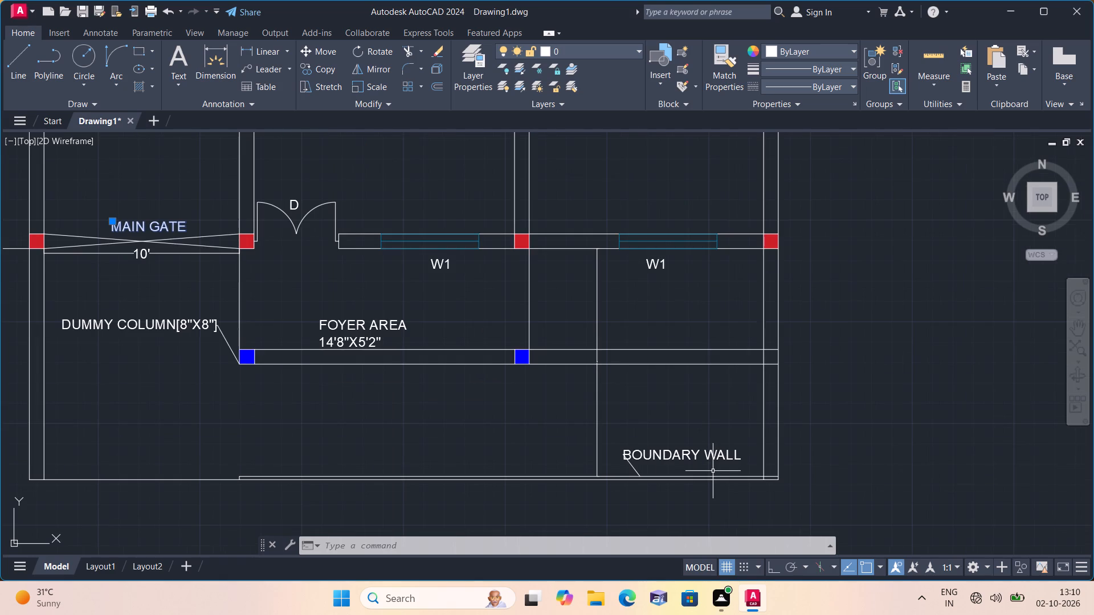
scroll(713, 471, up, 1)
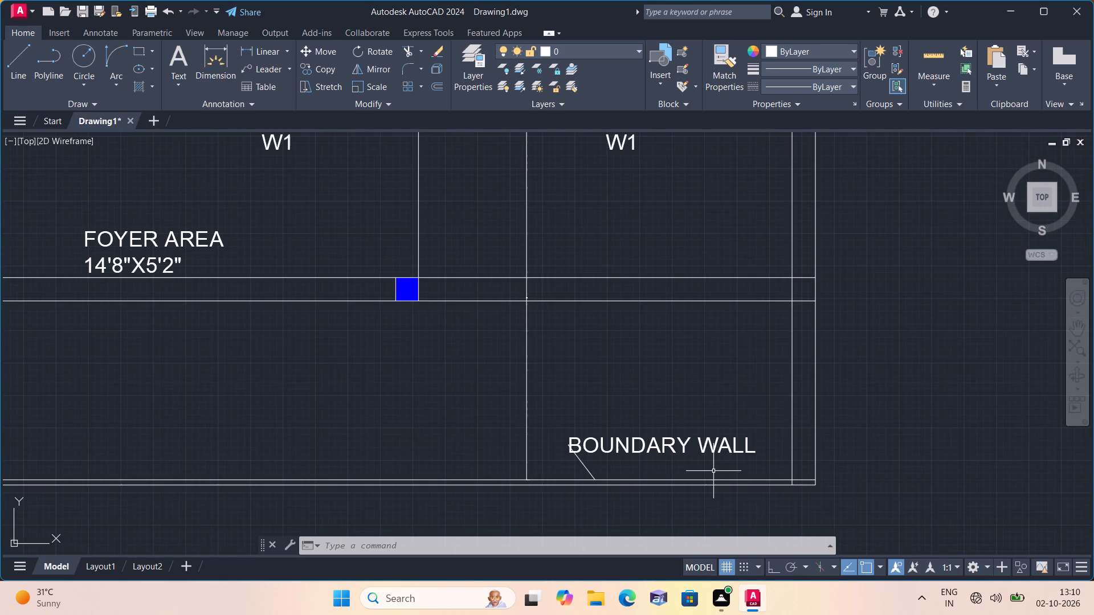
scroll(570, 395, down, 1)
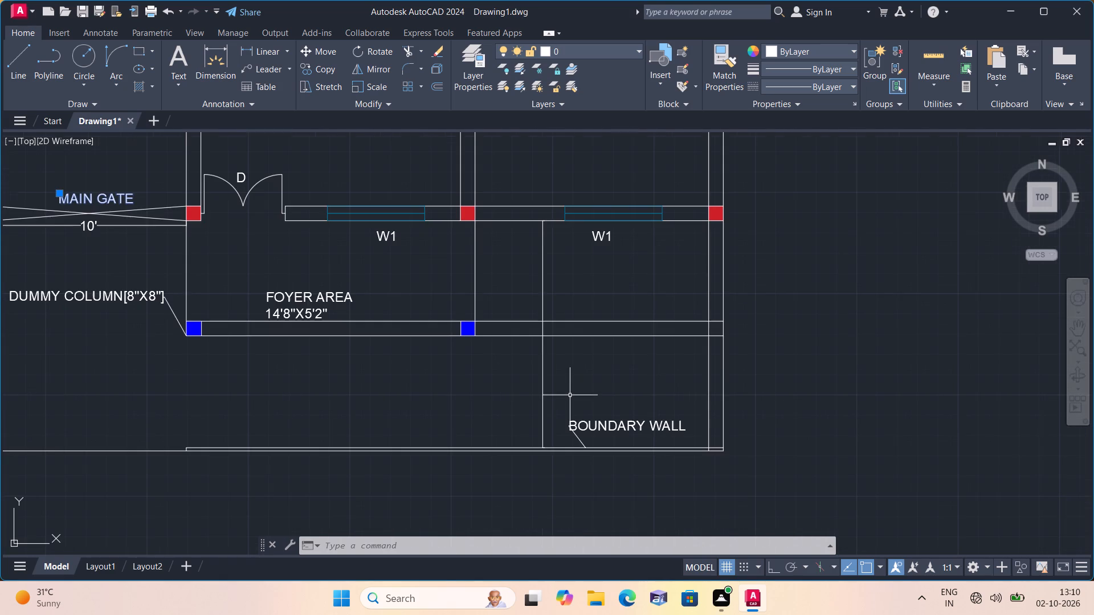
key(Escape)
click(552, 392)
click(509, 381)
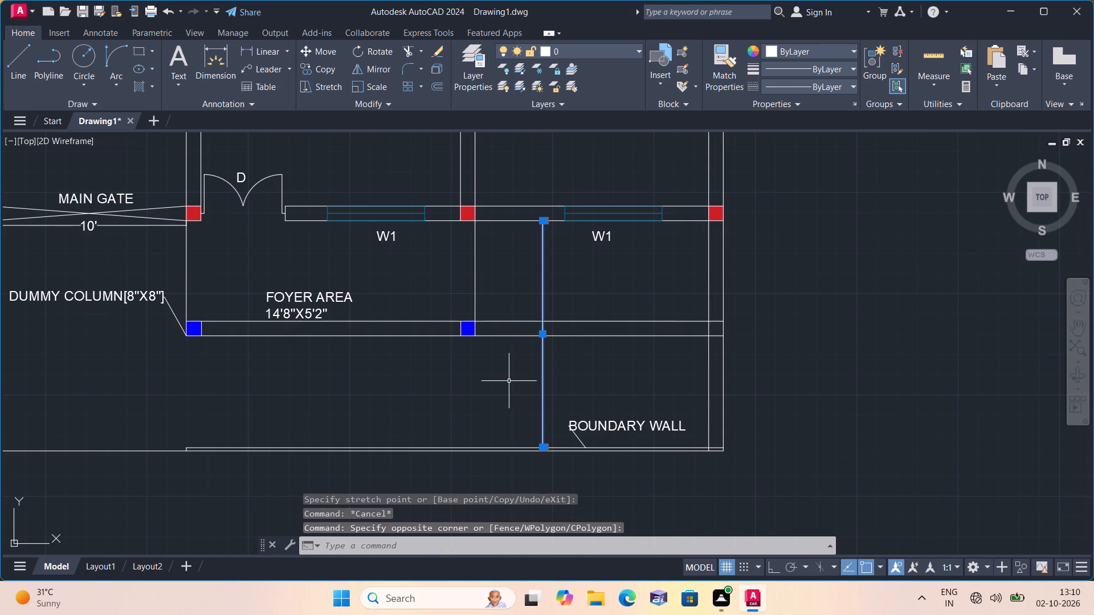
right_click(505, 389)
click(566, 556)
scroll(198, 365, down, 1)
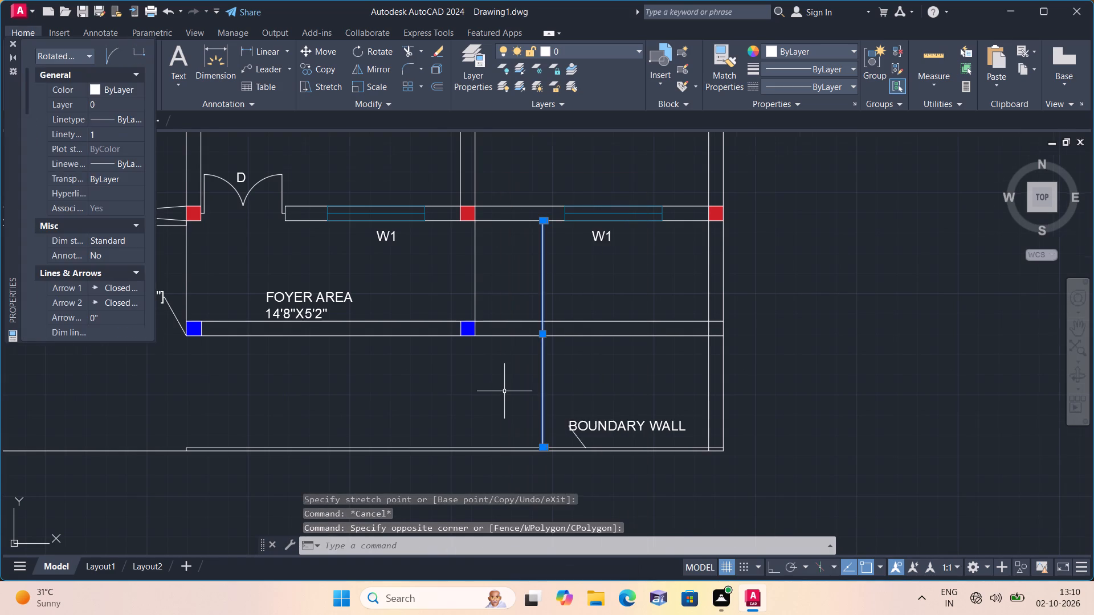
scroll(113, 344, down, 3)
scroll(92, 280, down, 3)
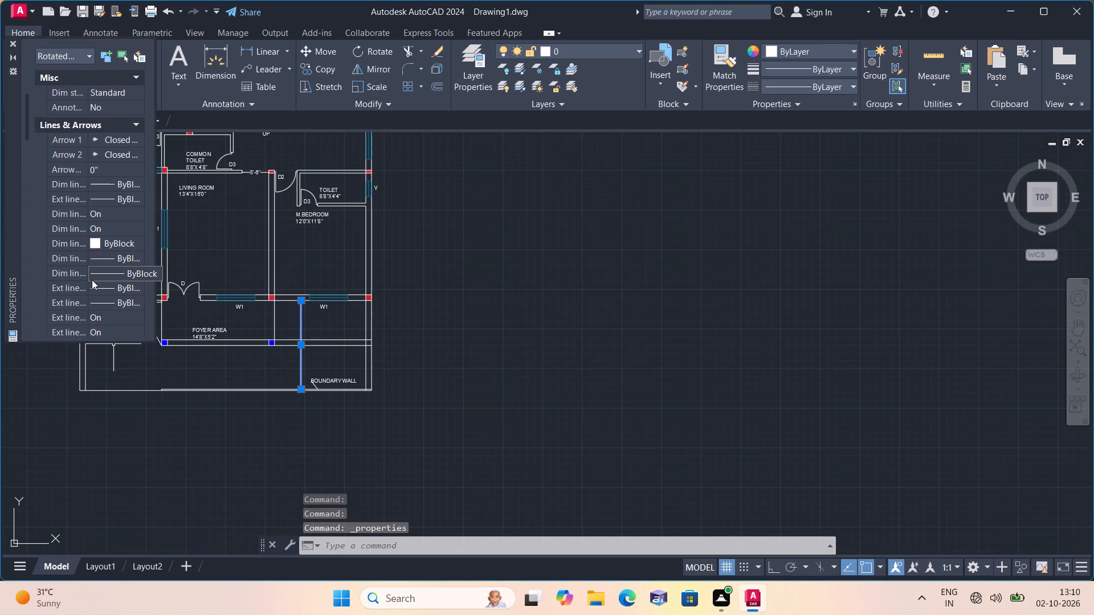
scroll(92, 280, down, 4)
click(100, 287)
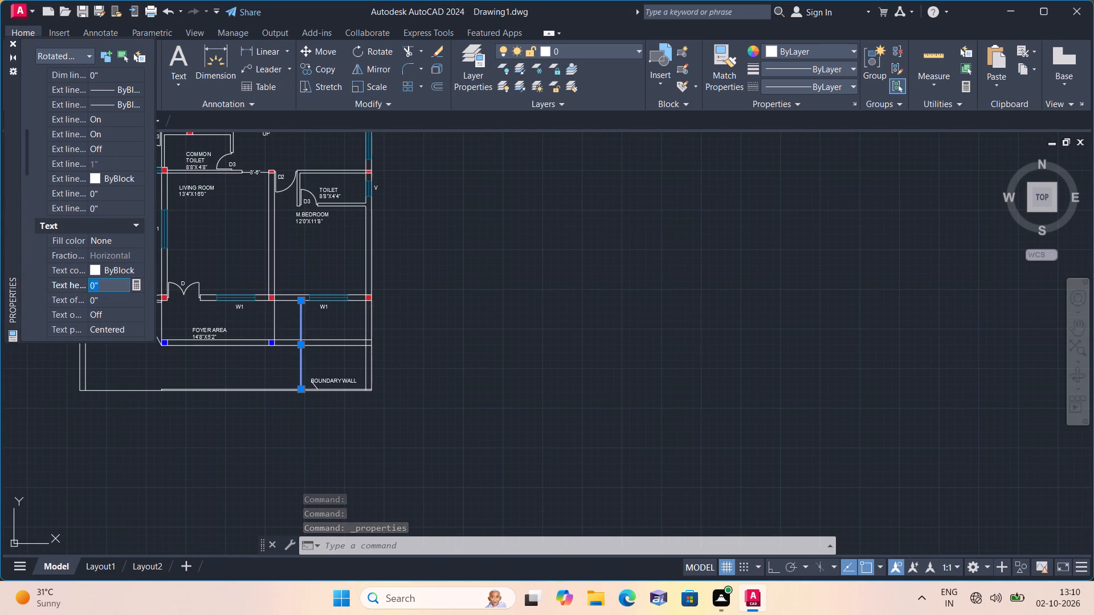
key(BackSpace)
key(6)
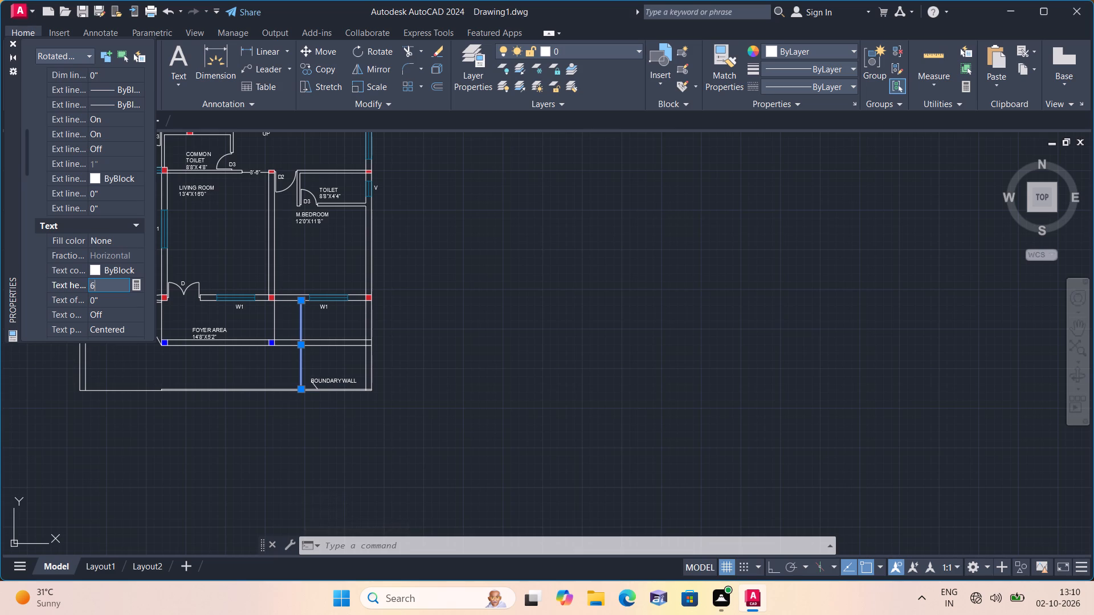
key(shift+quotedbl)
click(172, 365)
click(15, 43)
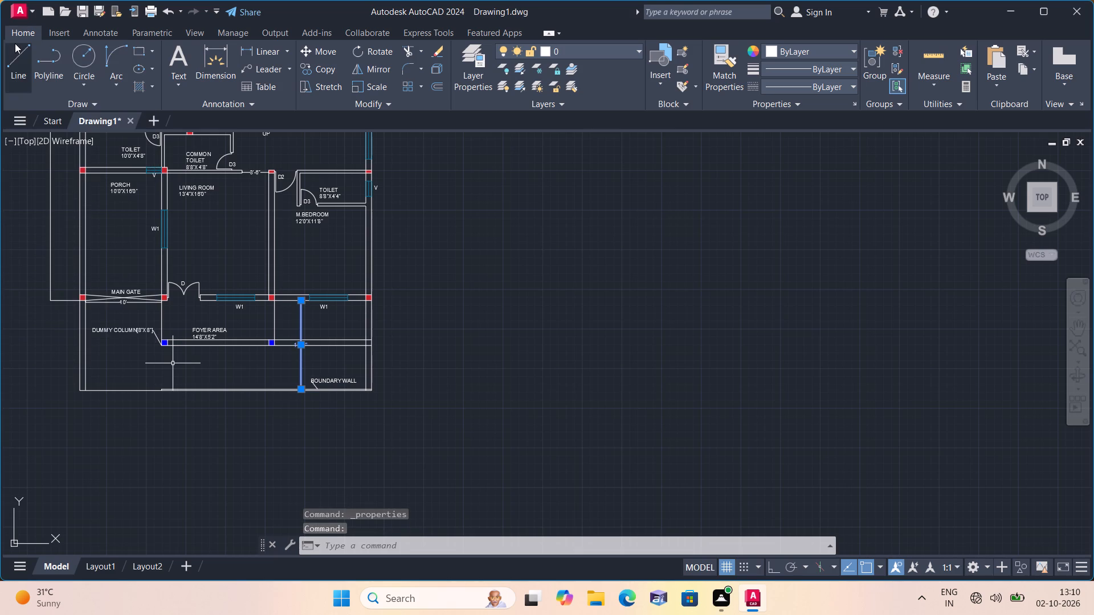
key(Escape)
Examine the setback dimension text, then review the room labels, opening tags and dimensions across the whole floor plan.
scroll(289, 383, up, 2)
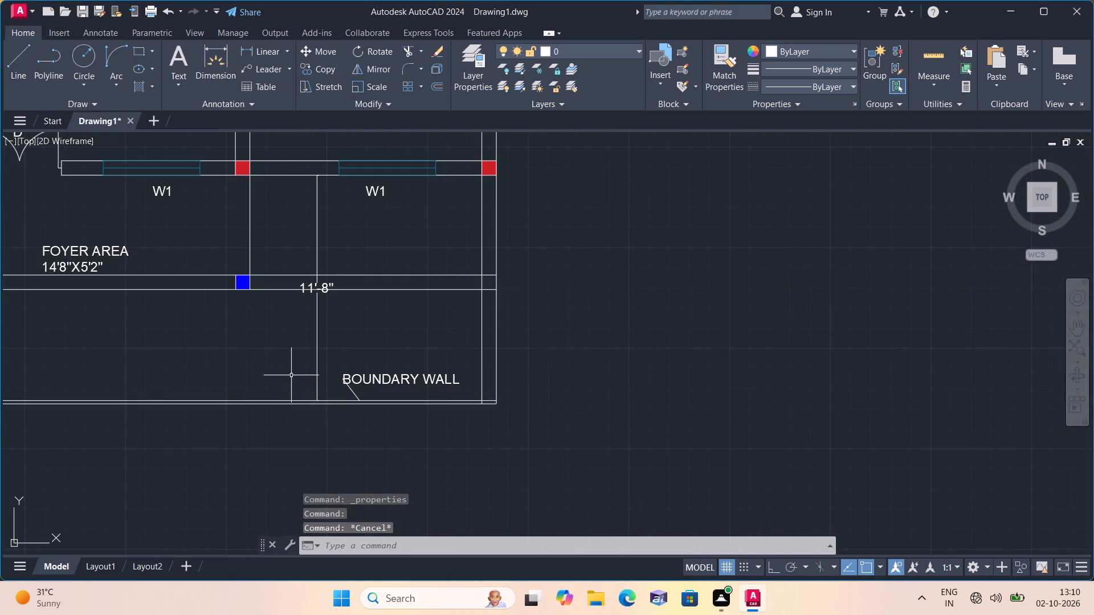
scroll(293, 358, up, 1)
middle_drag(319, 356, 375, 406)
scroll(379, 372, up, 1)
scroll(379, 372, down, 2)
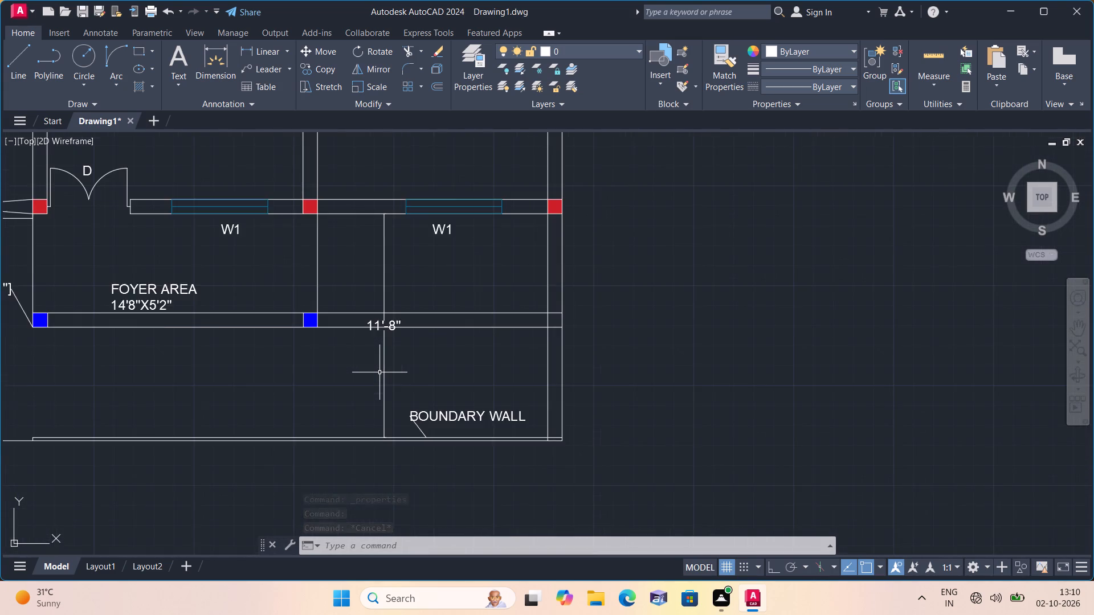
scroll(379, 372, down, 2)
middle_drag(366, 351, 541, 497)
scroll(519, 476, down, 1)
scroll(406, 374, up, 1)
middle_drag(406, 375, 406, 376)
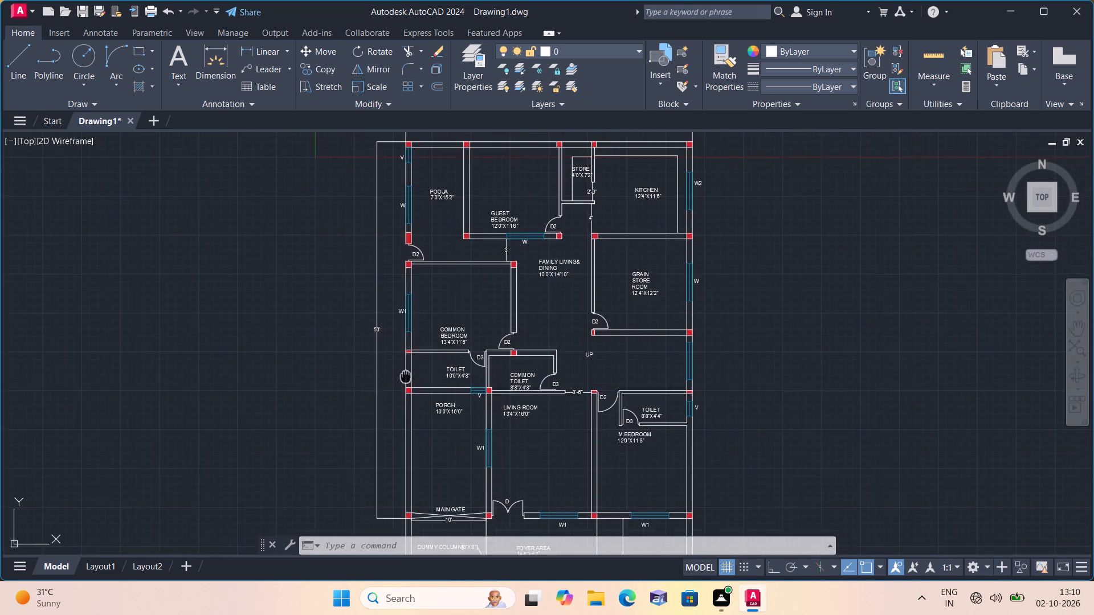
middle_drag(406, 376, 466, 510)
scroll(467, 512, down, 1)
scroll(442, 399, up, 2)
scroll(533, 442, up, 1)
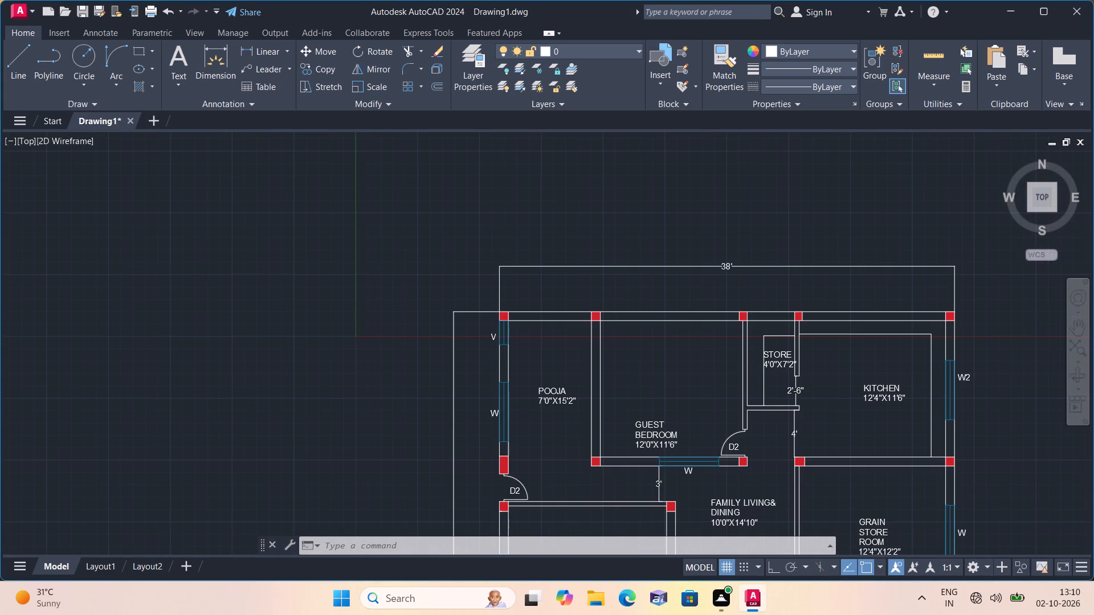
middle_drag(500, 372, 487, 344)
scroll(500, 372, down, 1)
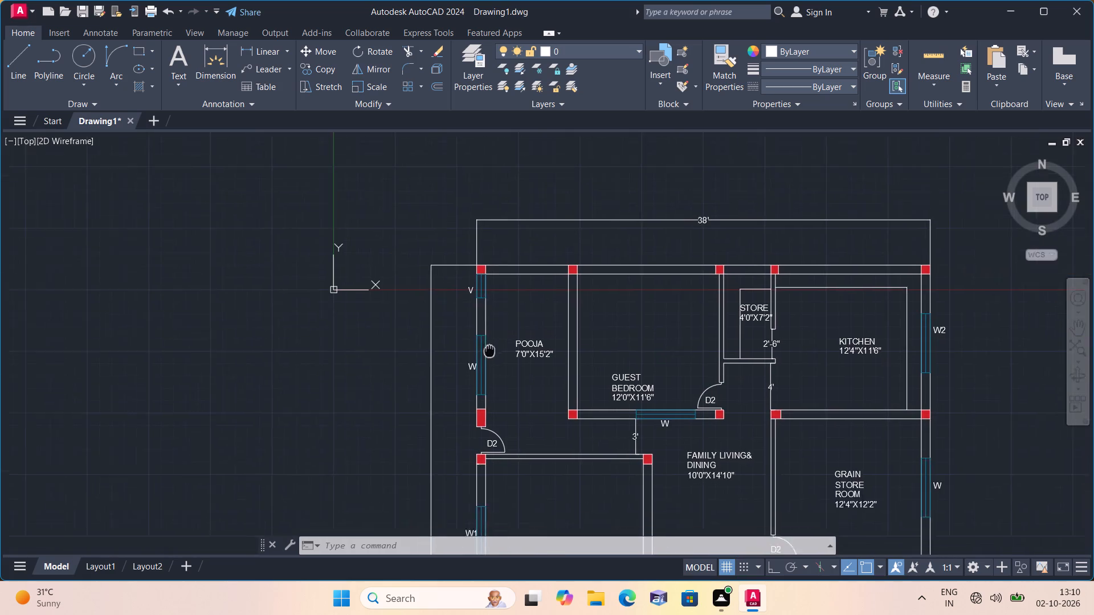
middle_drag(487, 344, 482, 327)
scroll(517, 461, up, 1)
middle_drag(513, 490, 438, 350)
scroll(497, 456, down, 1)
middle_drag(479, 464, 415, 425)
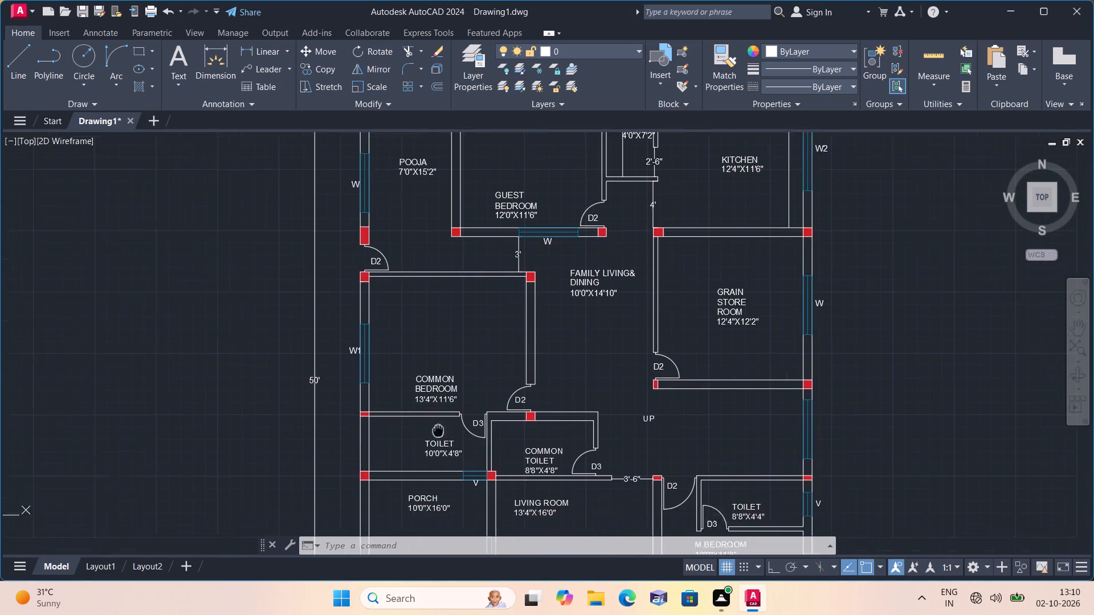
middle_drag(415, 425, 348, 407)
scroll(285, 396, down, 1)
middle_drag(281, 410, 278, 522)
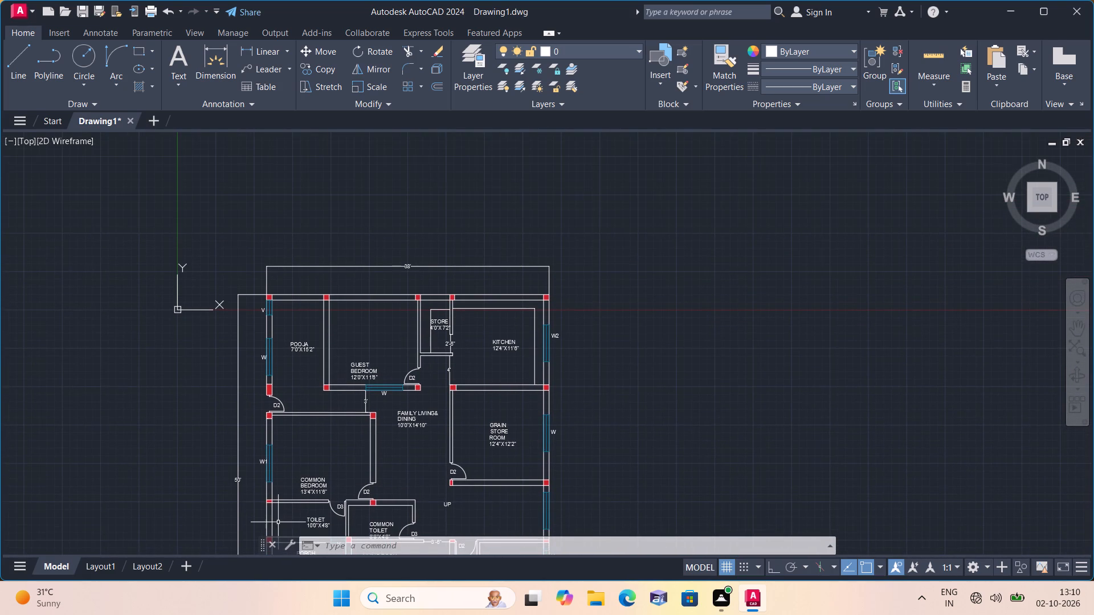
scroll(432, 293, up, 2)
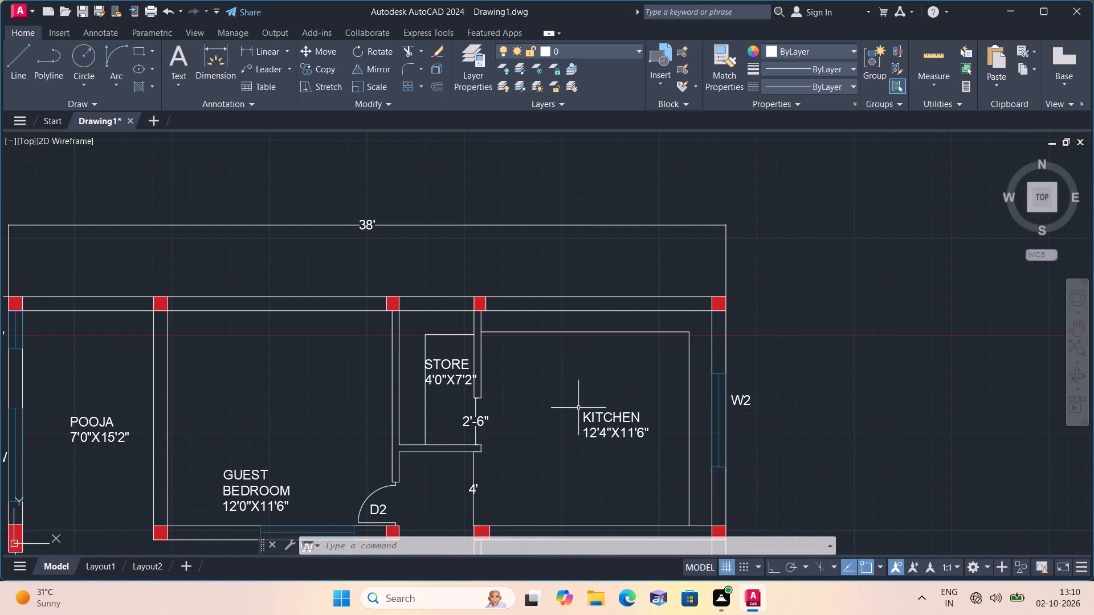
scroll(590, 425, down, 2)
middle_drag(562, 391, 512, 315)
middle_drag(586, 433, 582, 430)
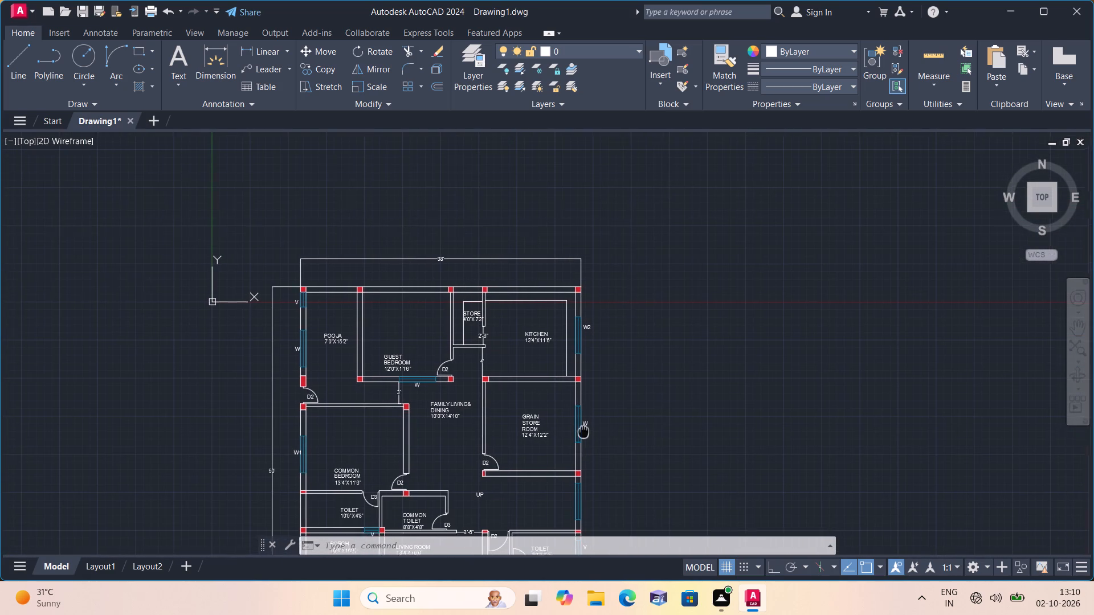
middle_drag(582, 430, 512, 323)
scroll(571, 415, down, 1)
middle_drag(537, 383, 508, 317)
scroll(492, 335, up, 2)
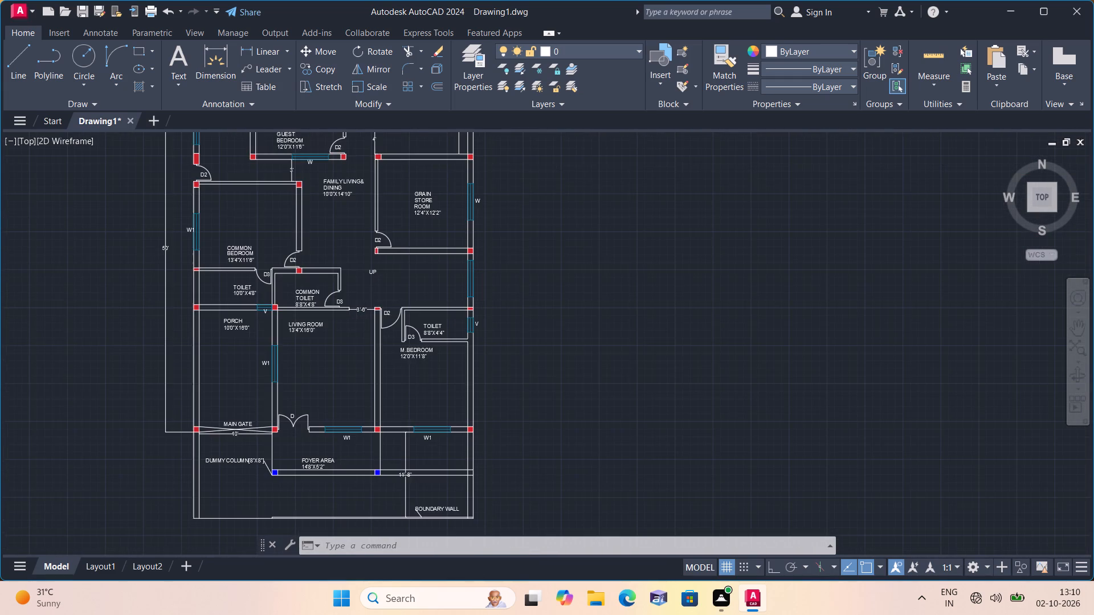
middle_drag(464, 403, 461, 315)
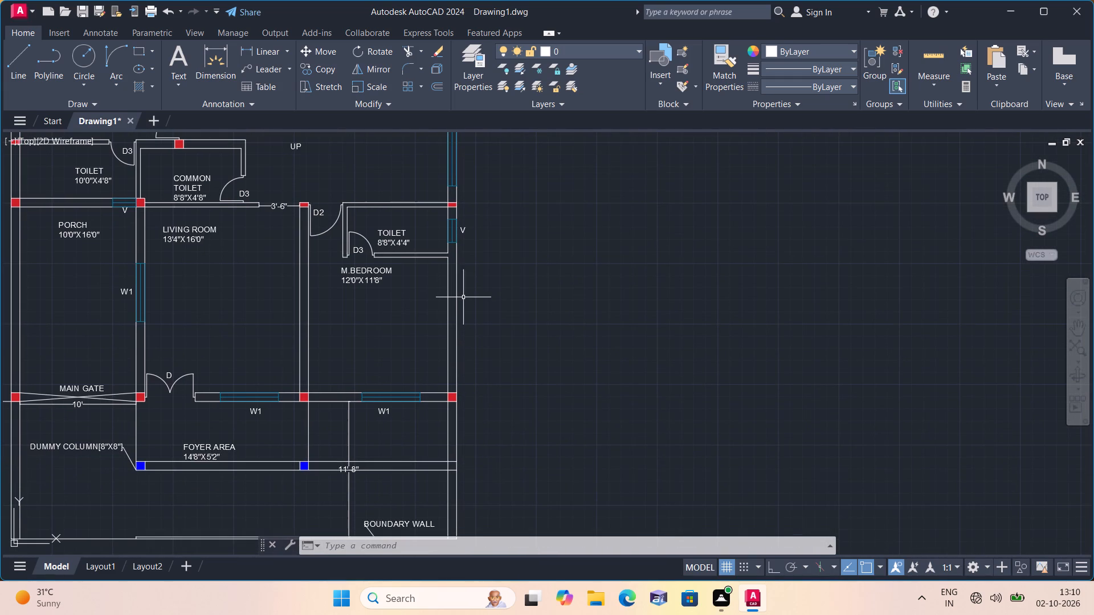
scroll(266, 328, down, 1)
middle_drag(261, 329, 261, 333)
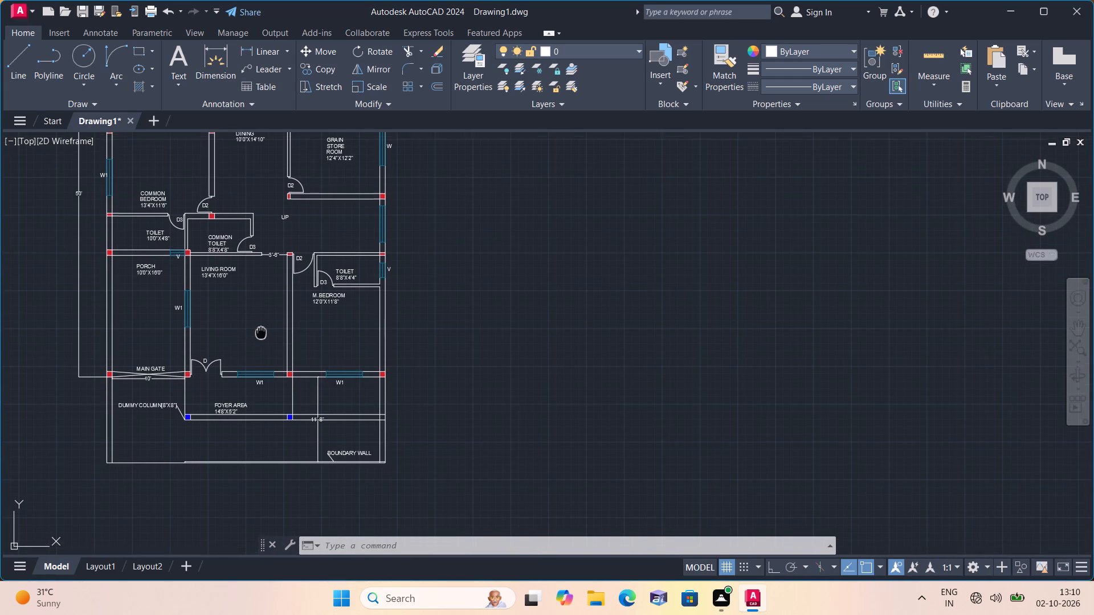
middle_drag(261, 333, 336, 401)
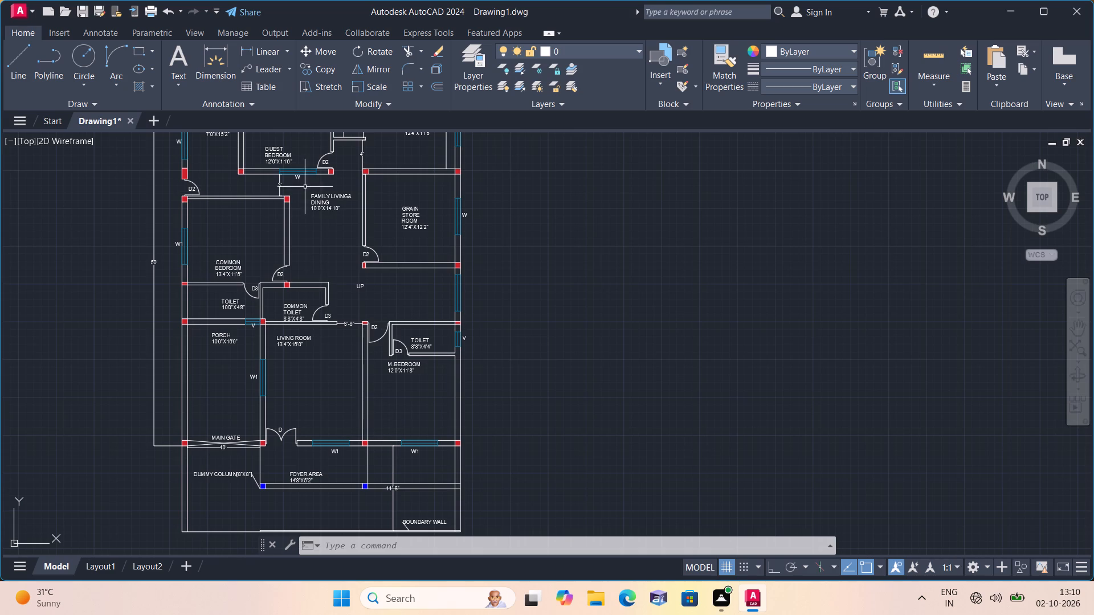
Examine the central area around the FAMILY LIVING& DINING label, the UP label and the neighbouring rooms.
scroll(298, 186, up, 1)
scroll(300, 211, down, 1)
scroll(300, 211, up, 1)
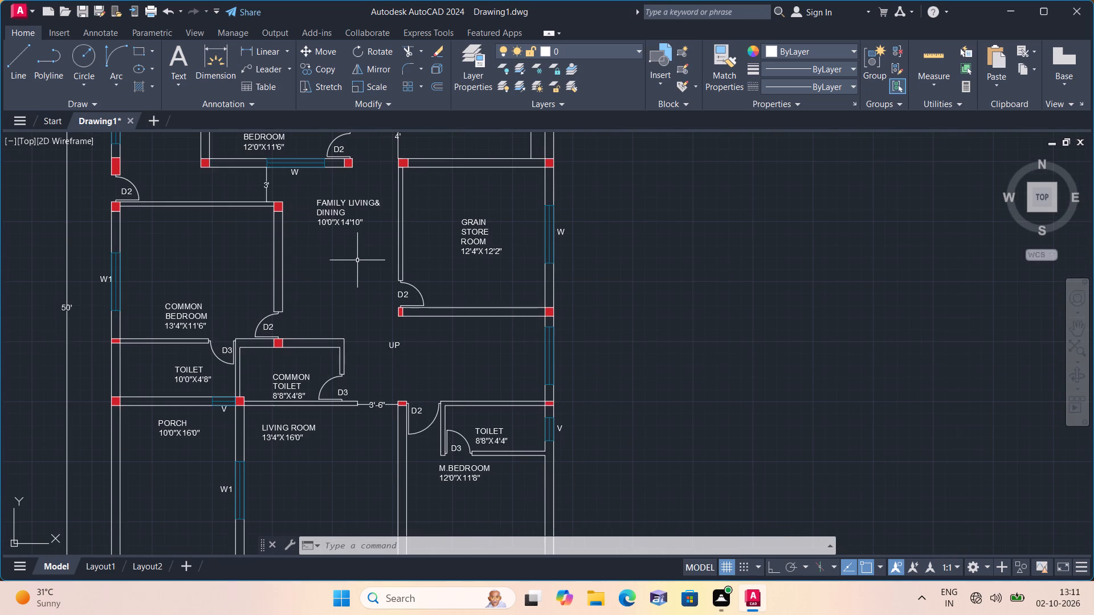
scroll(356, 261, down, 1)
scroll(356, 261, up, 2)
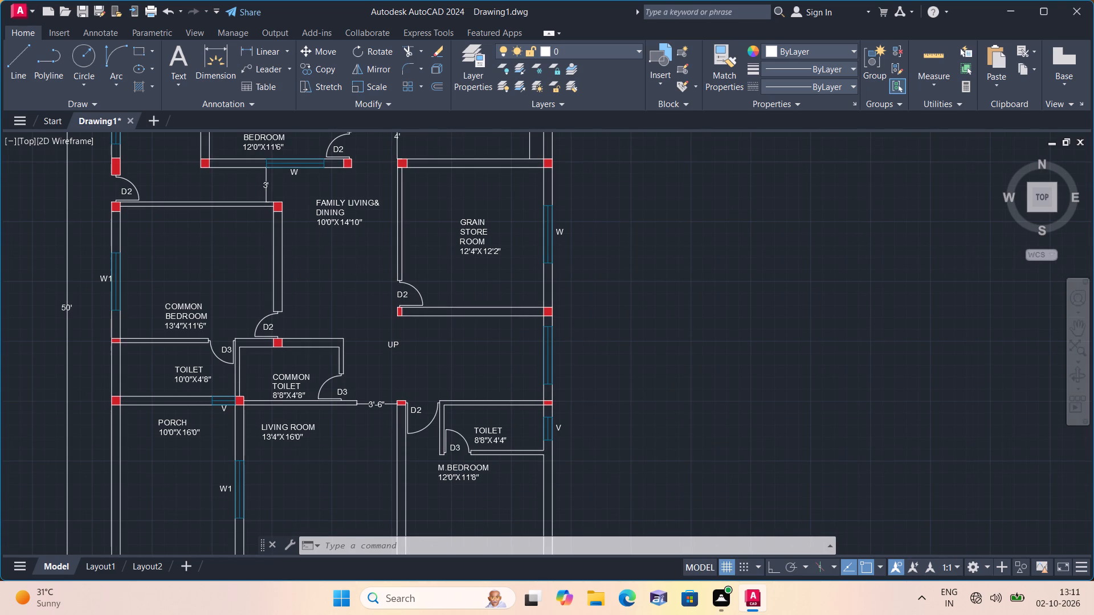
scroll(356, 261, down, 1)
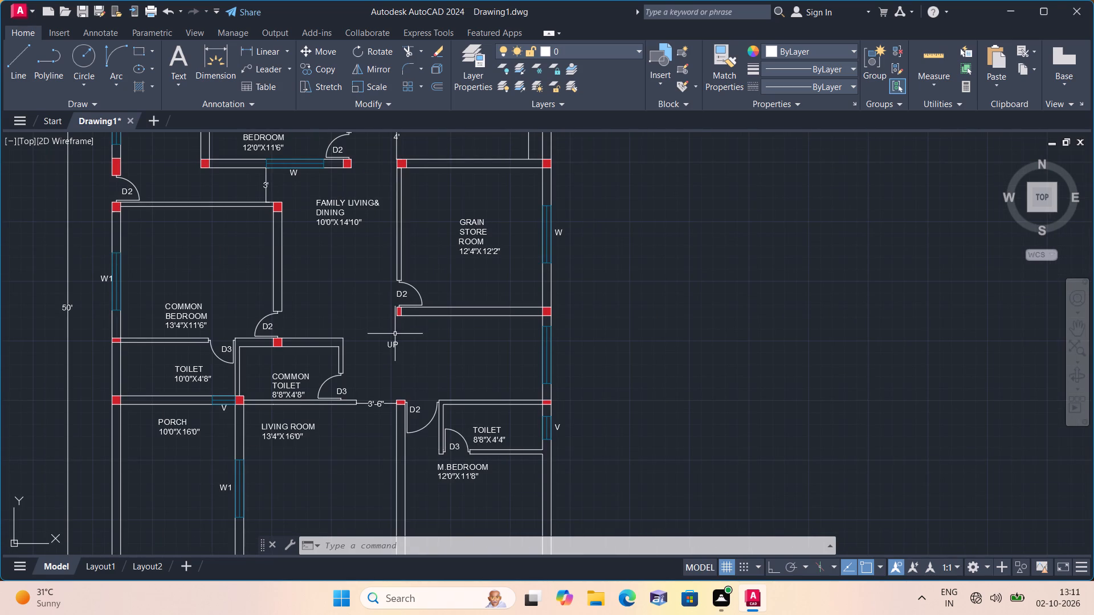
middle_drag(375, 309, 373, 306)
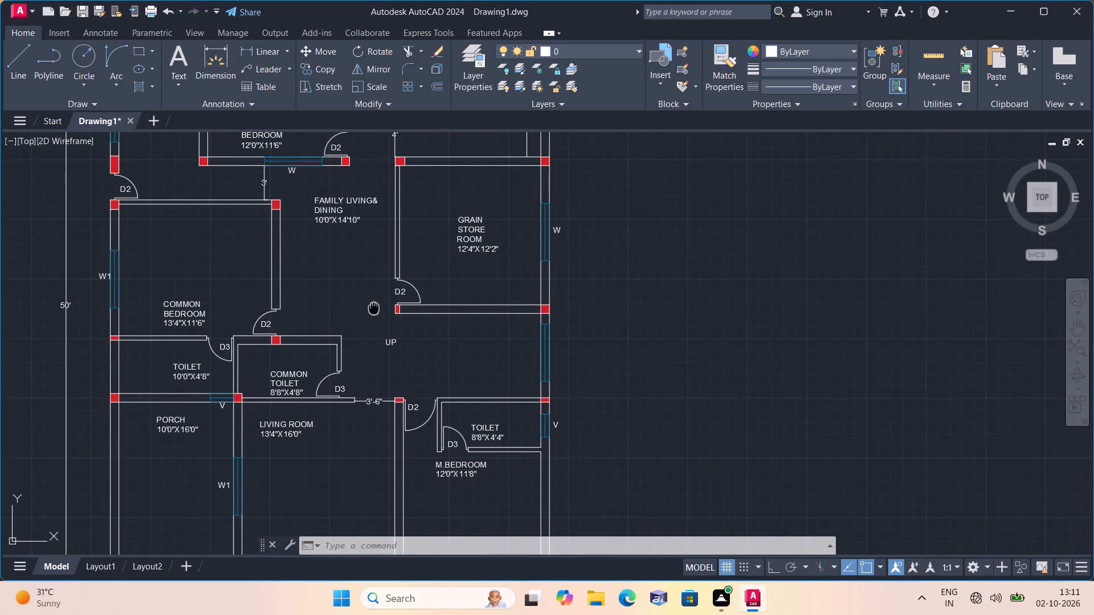
Examine the labels and dimensions from the central rooms down to the foyer and boundary wall, then the whole floor plan.
middle_drag(373, 306, 371, 273)
scroll(365, 416, down, 1)
middle_drag(365, 414, 358, 387)
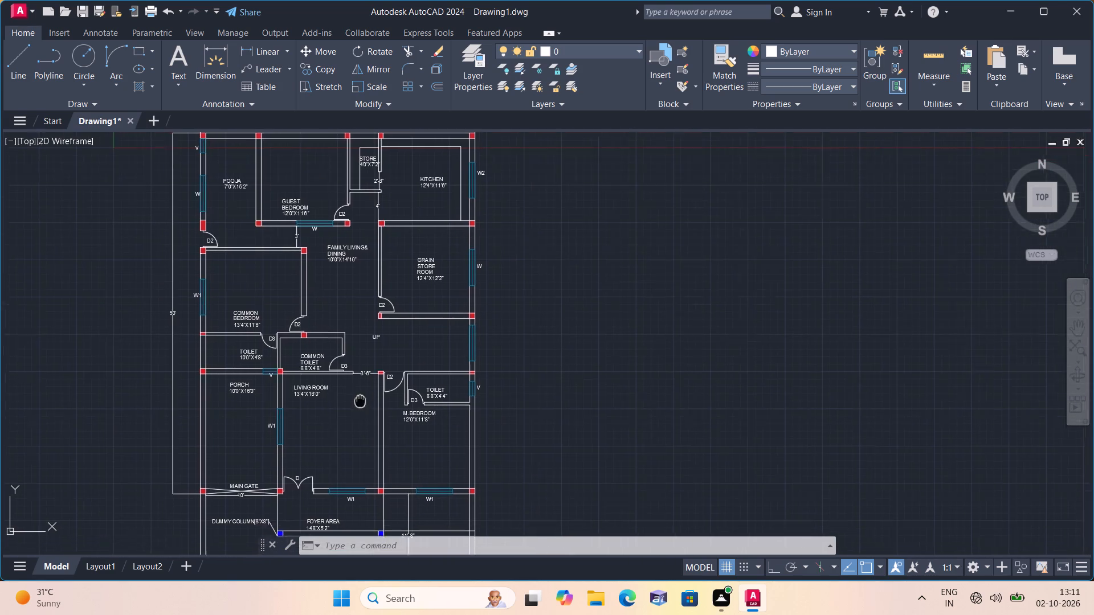
middle_drag(358, 387, 353, 349)
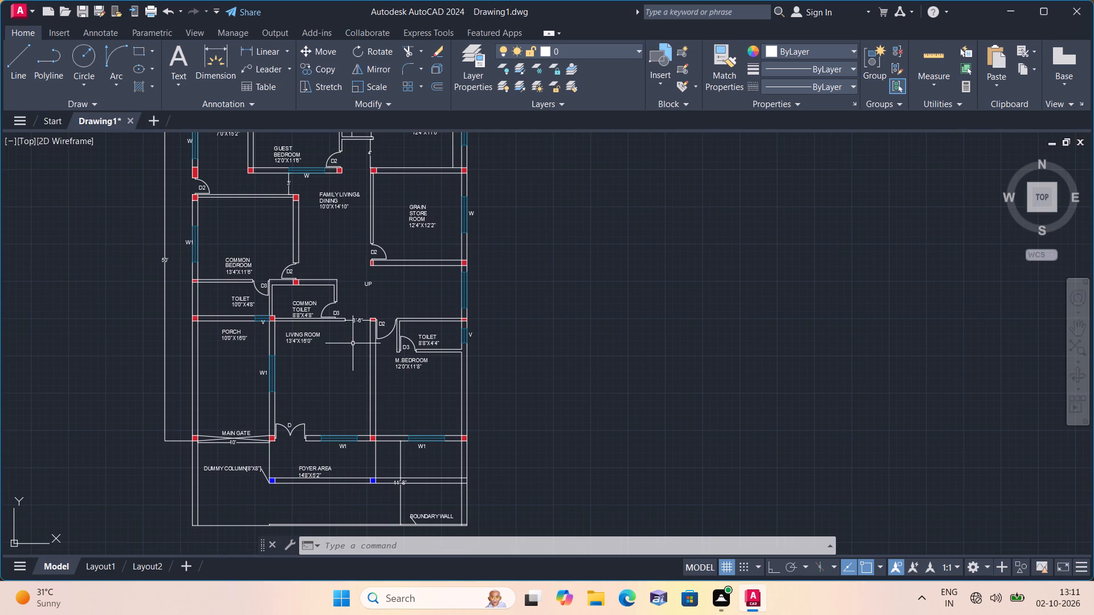
scroll(391, 457, up, 1)
scroll(383, 412, down, 1)
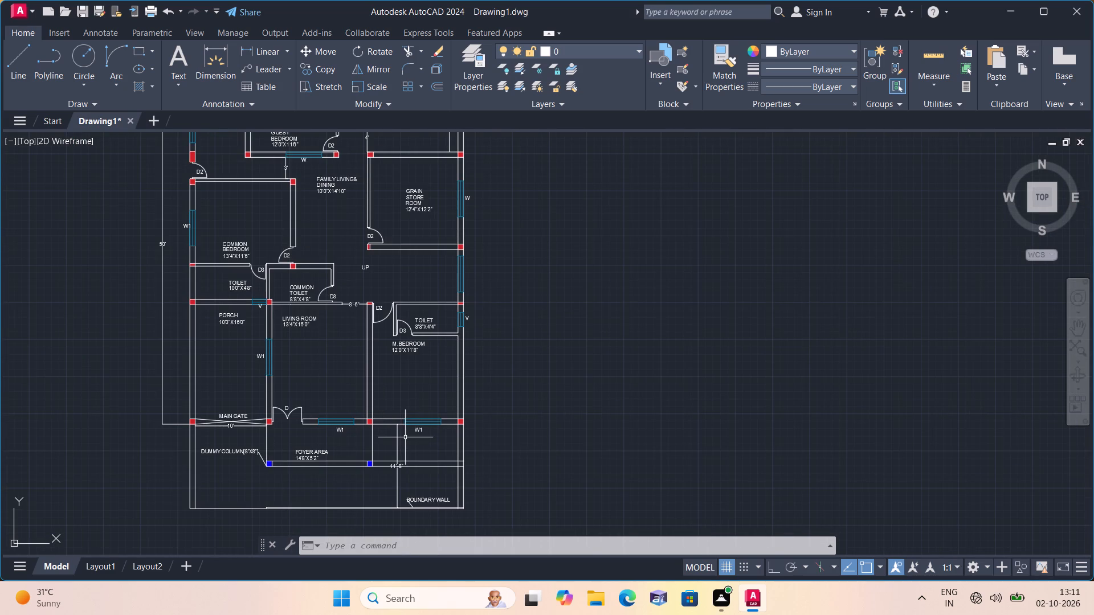
middle_drag(405, 436, 407, 387)
scroll(403, 416, down, 1)
middle_drag(356, 353, 414, 424)
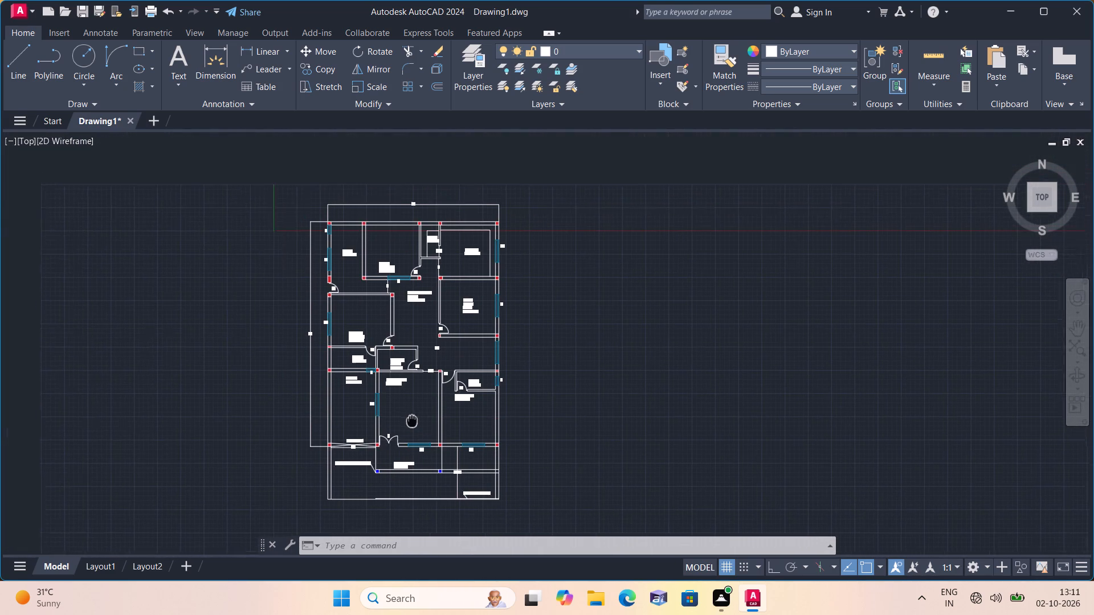
middle_drag(414, 424, 420, 432)
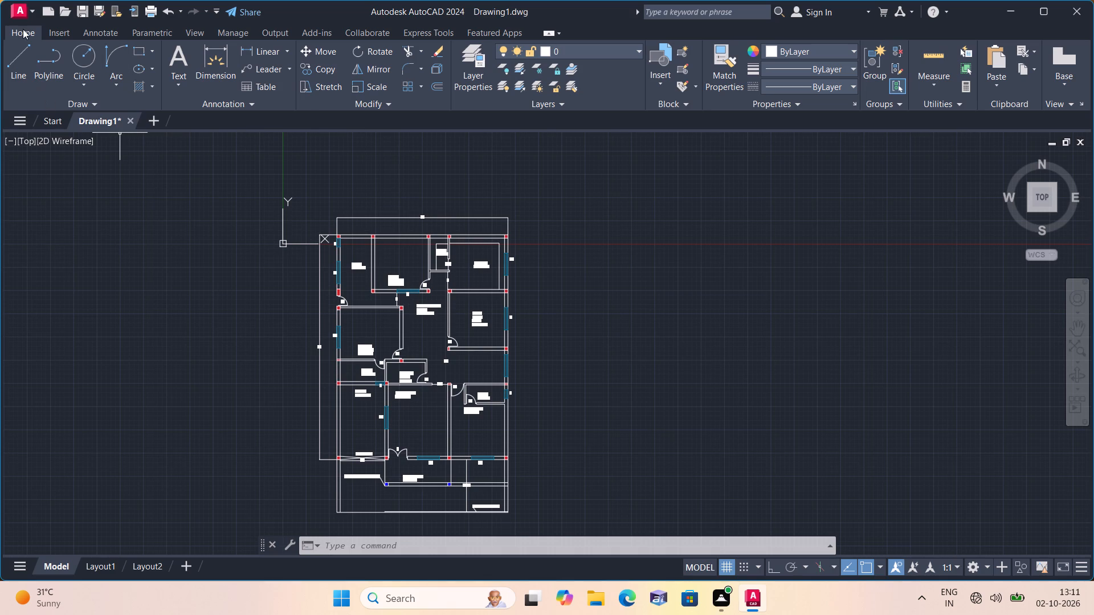
Open the recent drawing living_room_furniture (1).dwg.
click(14, 13)
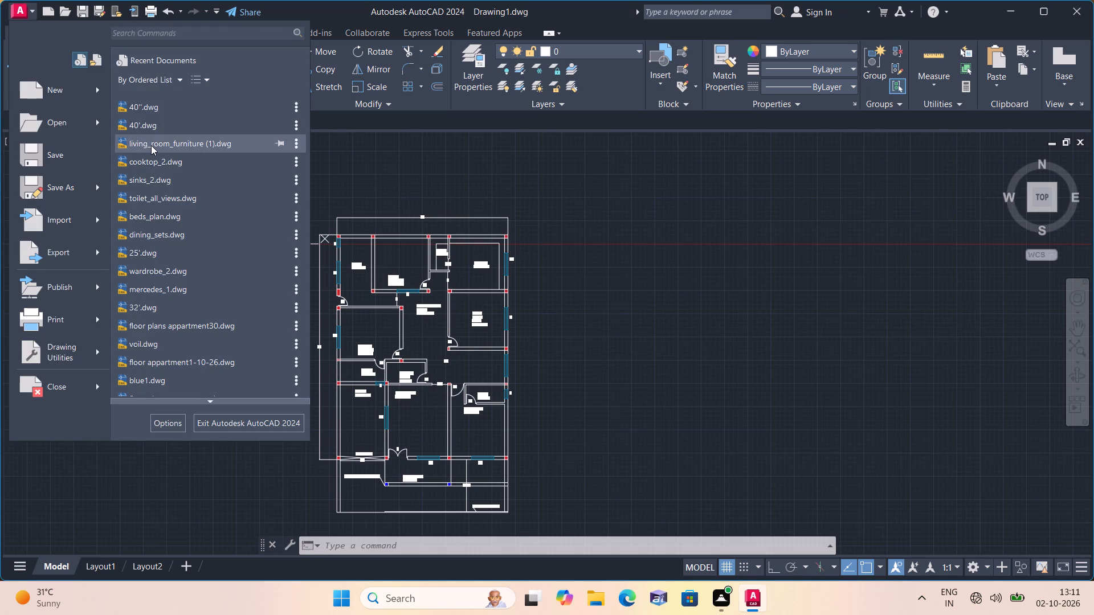
click(151, 145)
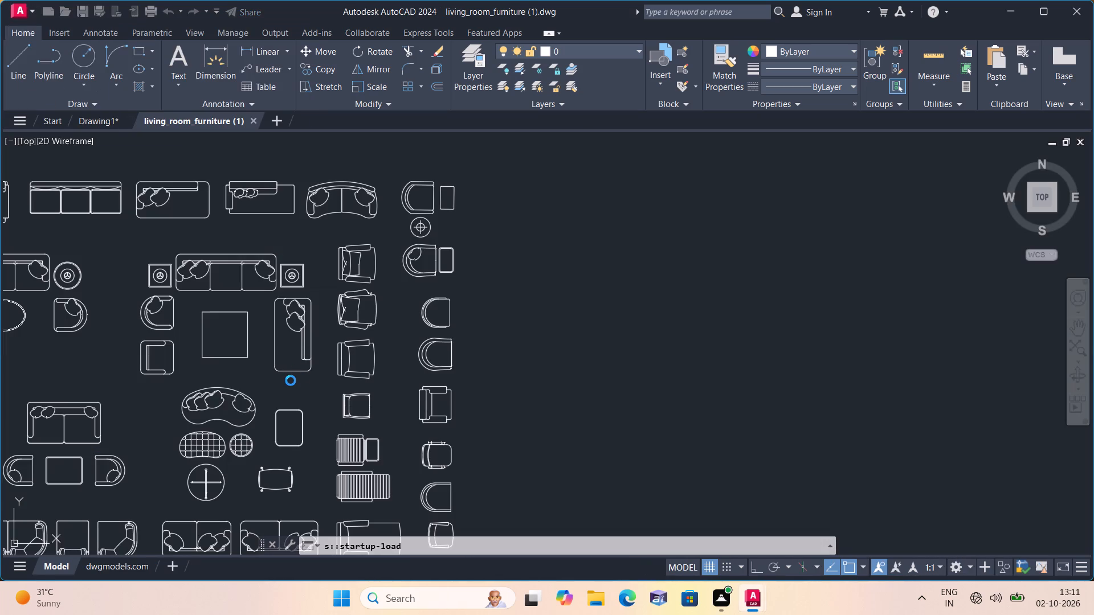
Copy all segments of the large L-shaped sofa and the plain upright rounded-rectangle table to the clipboard.
middle_drag(291, 378, 362, 294)
scroll(297, 371, down, 1)
scroll(184, 423, up, 1)
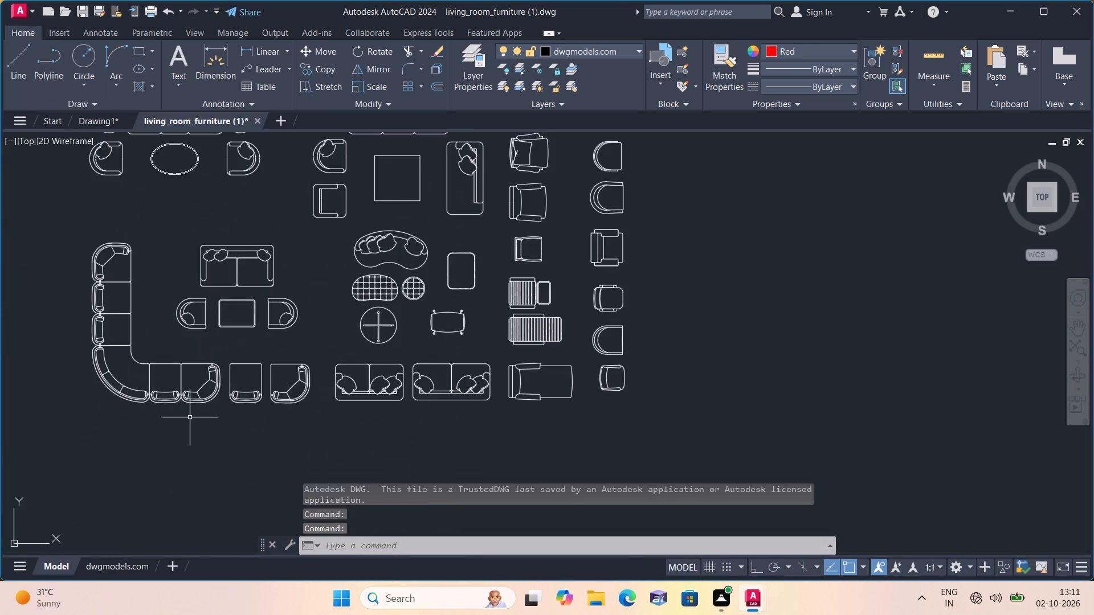
middle_drag(199, 424, 358, 439)
drag(375, 433, 372, 418)
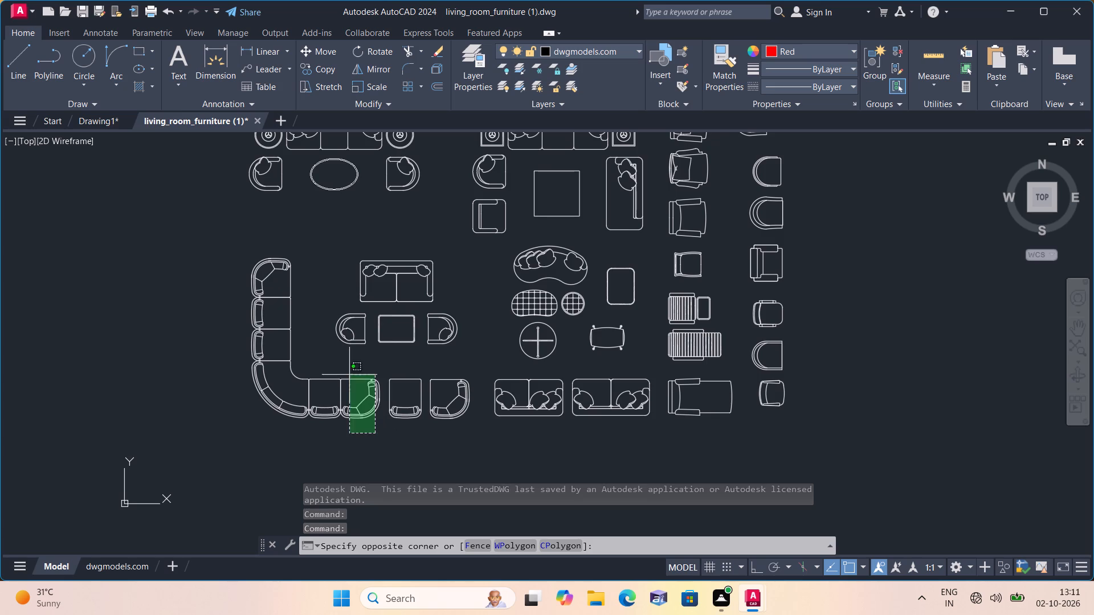
click(204, 366)
scroll(332, 380, up, 2)
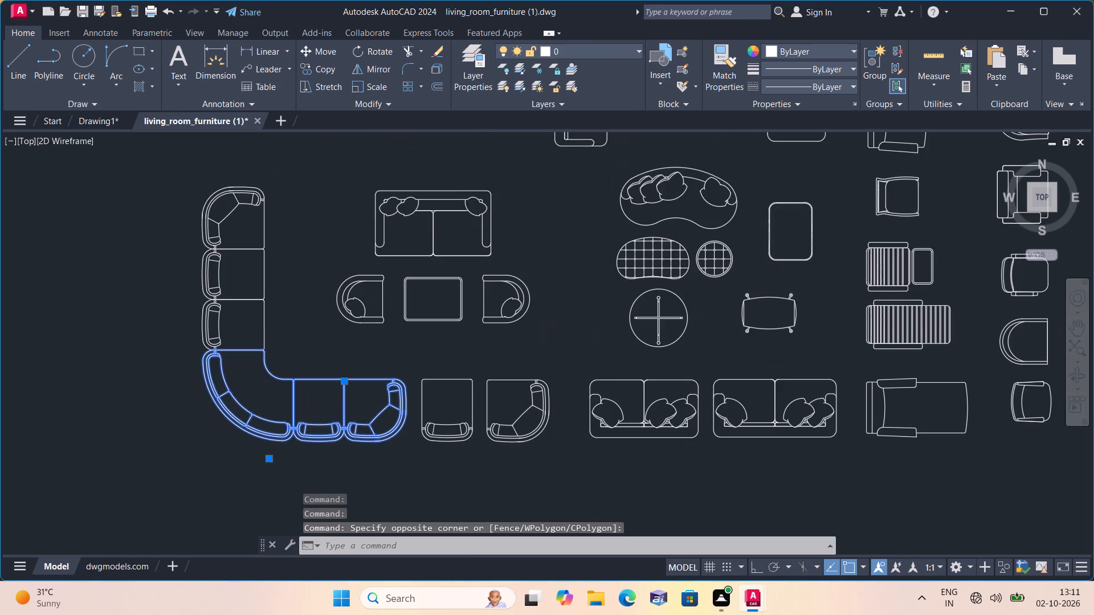
drag(244, 383, 227, 356)
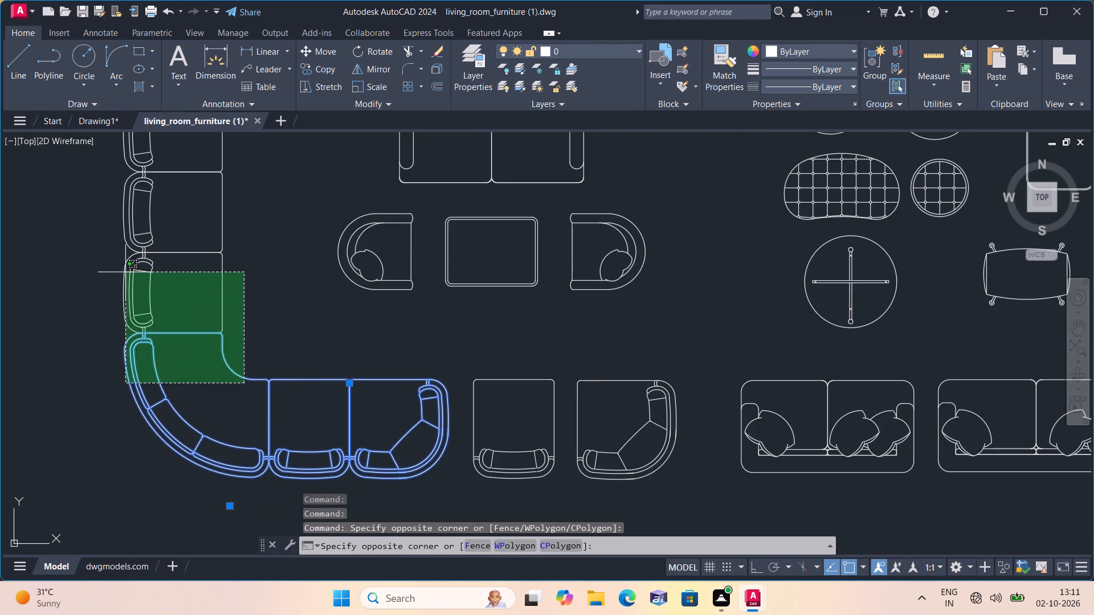
scroll(123, 272, down, 1)
middle_drag(121, 272, 175, 376)
click(143, 231)
scroll(140, 238, down, 1)
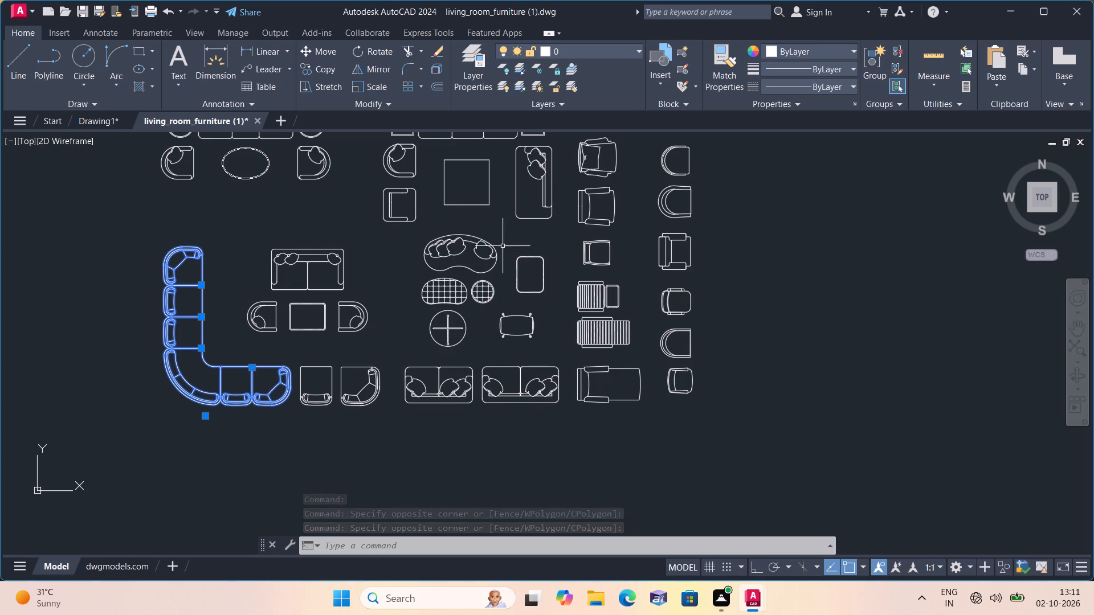
middle_drag(497, 234, 525, 321)
scroll(525, 321, down, 1)
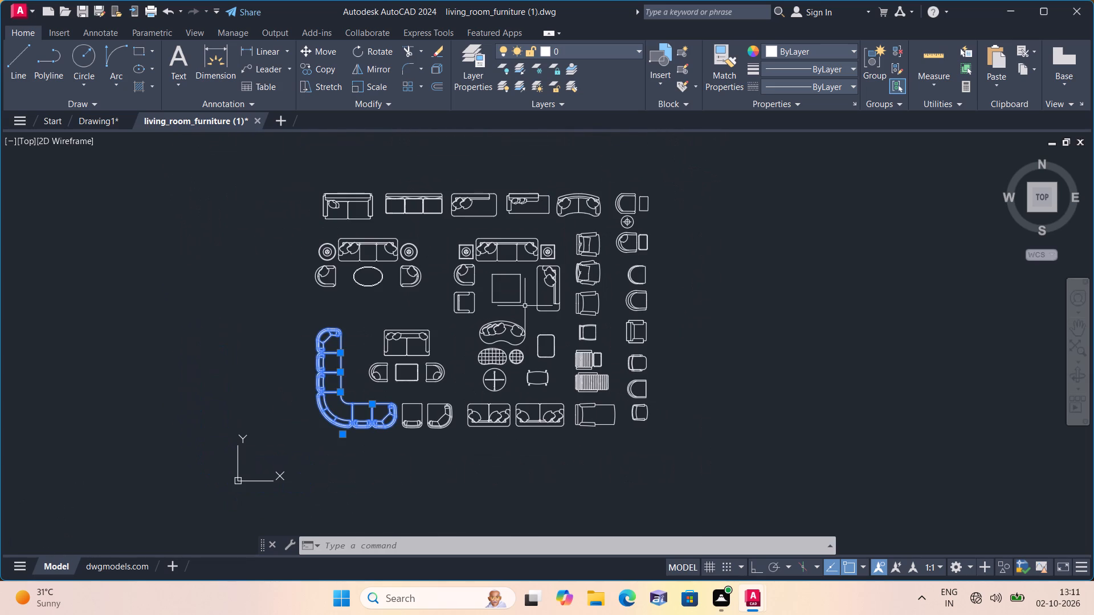
scroll(544, 386, up, 2)
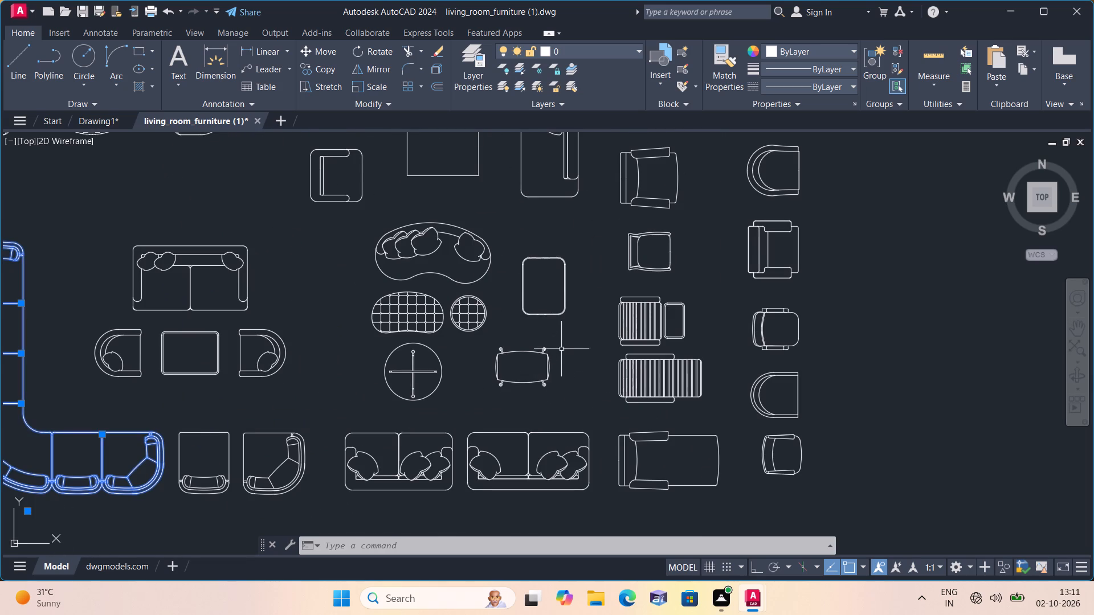
click(570, 343)
click(519, 237)
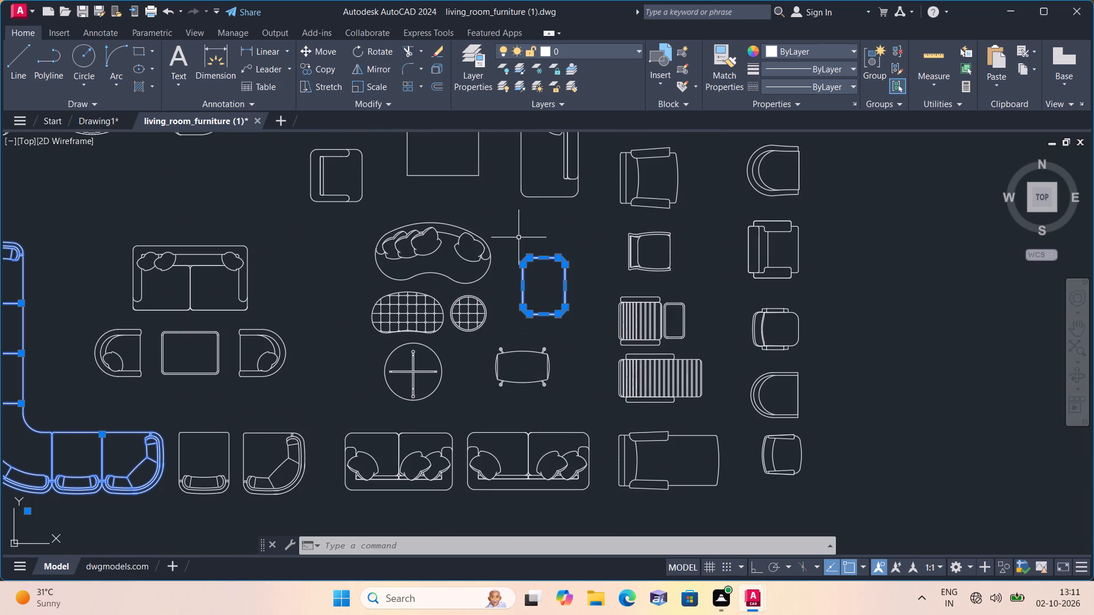
key(ctrl+c)
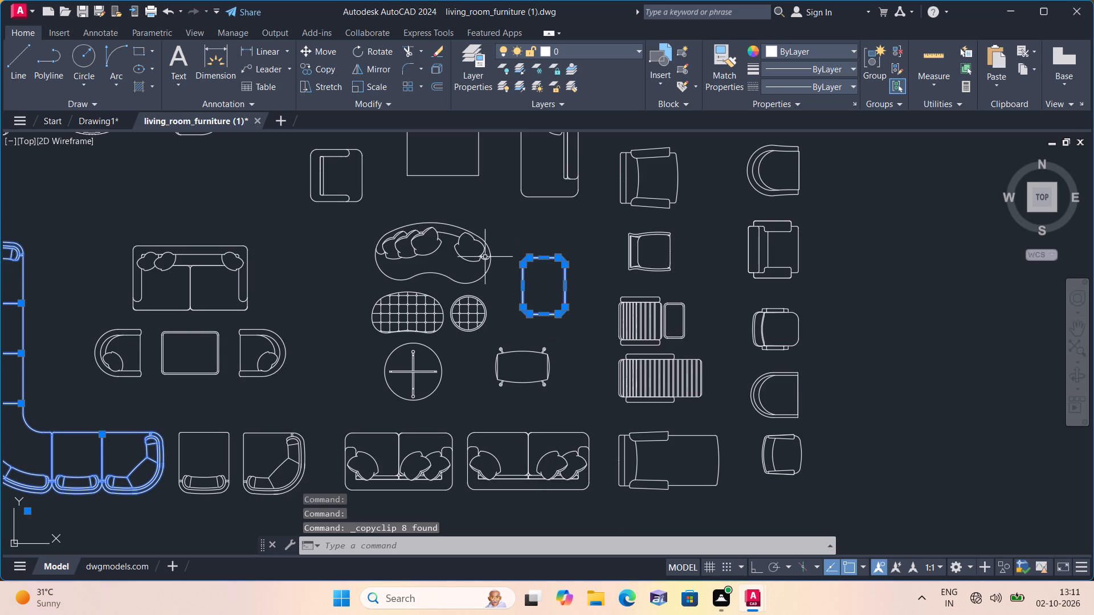
Paste the copied sofa and table into Drawing1, in the empty space east of the floor plan.
click(96, 116)
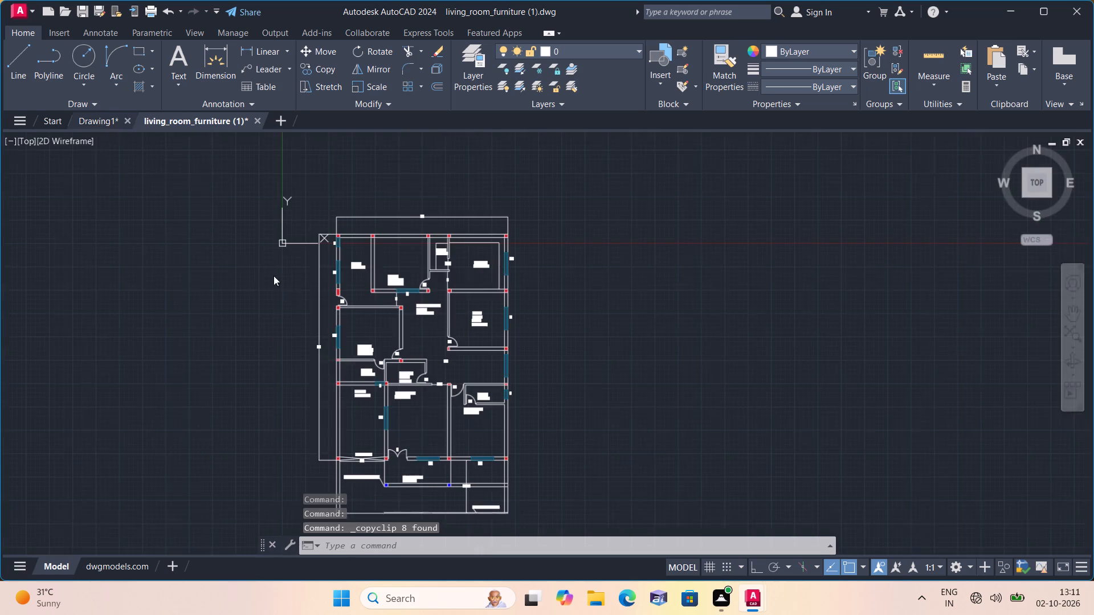
key(ctrl+v)
scroll(303, 395, down, 4)
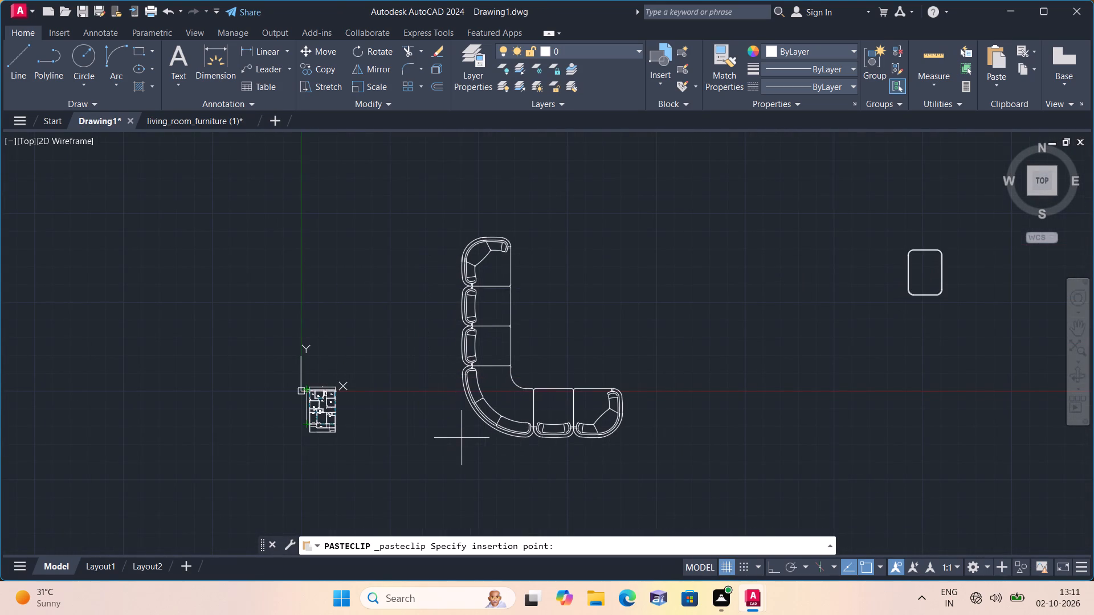
click(463, 437)
Move the pasted rounded-rectangle table into the inner corner area of the L-shaped sofa.
drag(959, 326, 946, 303)
click(873, 227)
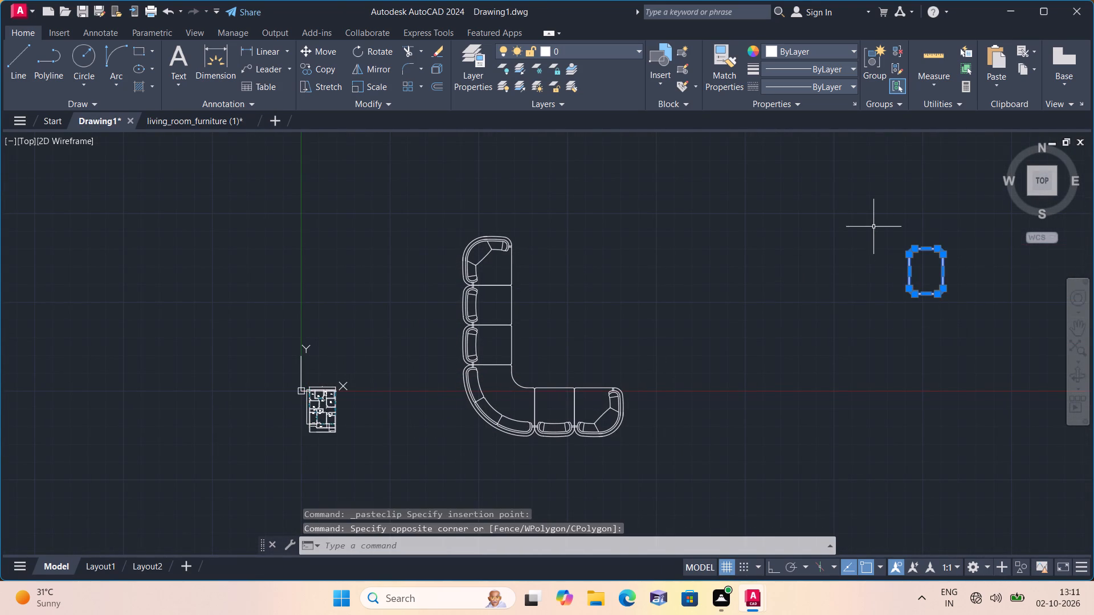
click(328, 44)
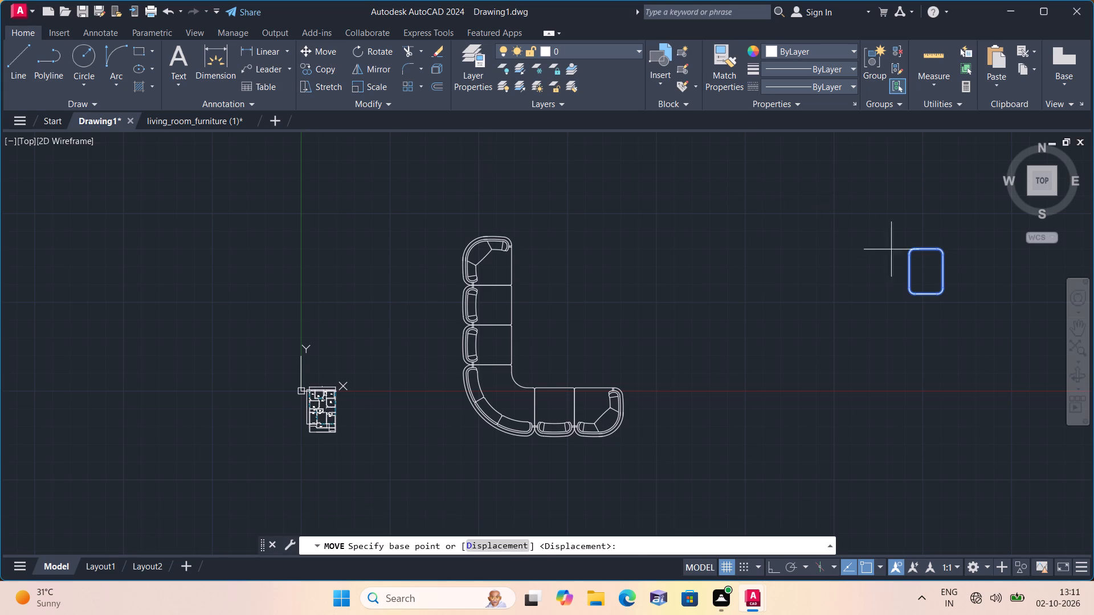
click(929, 261)
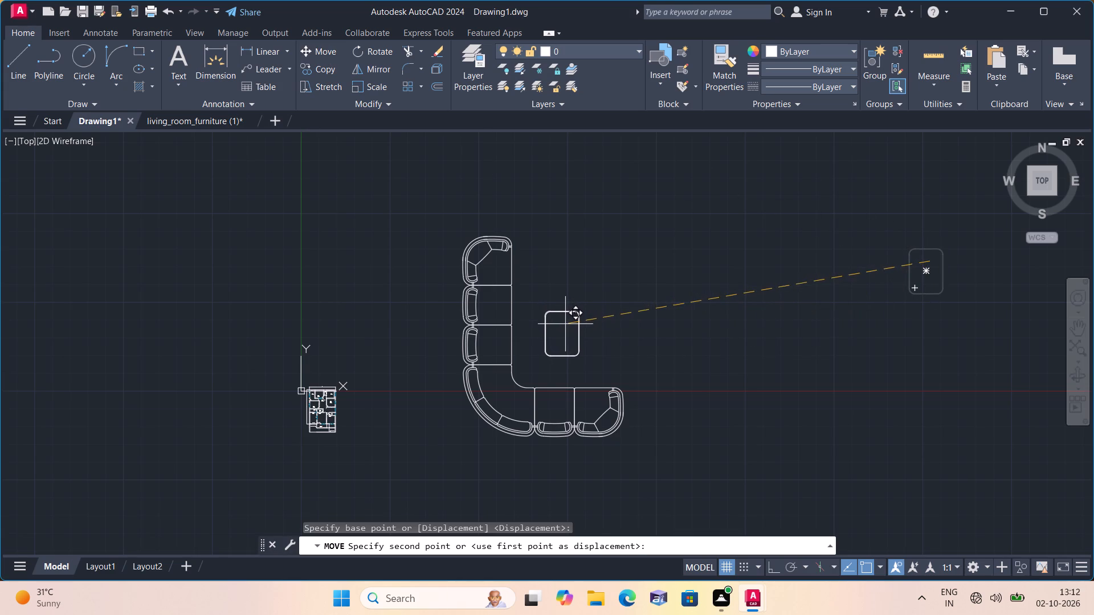
click(565, 324)
Rotate the L-shaped sofa and table together by 90° with Ortho on, about a point near the sofa's inner corner.
drag(398, 200, 451, 252)
click(717, 452)
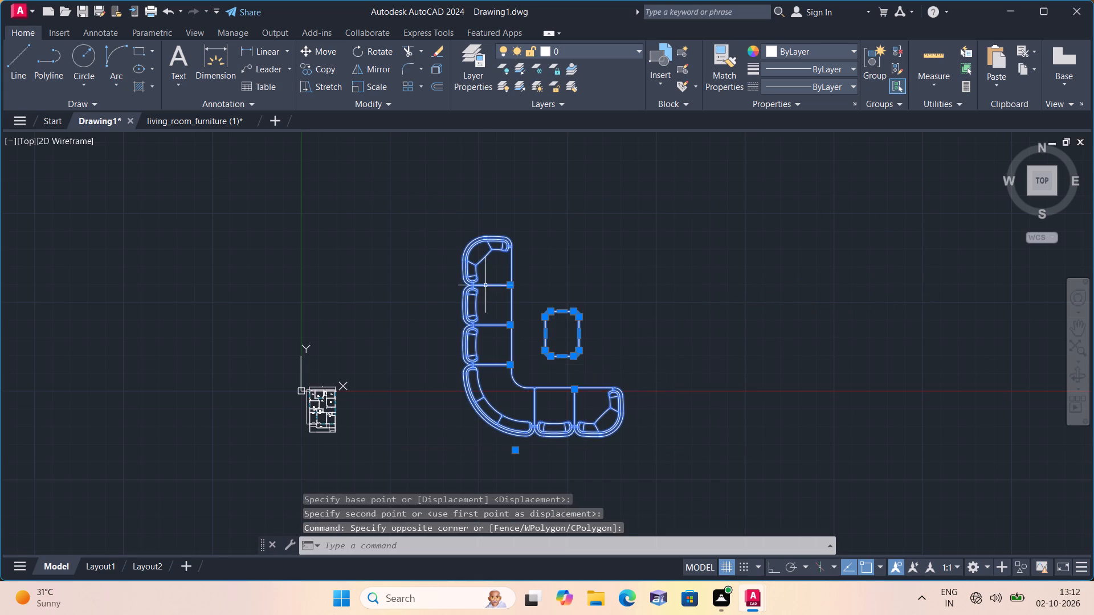
click(375, 48)
drag(544, 392, 552, 389)
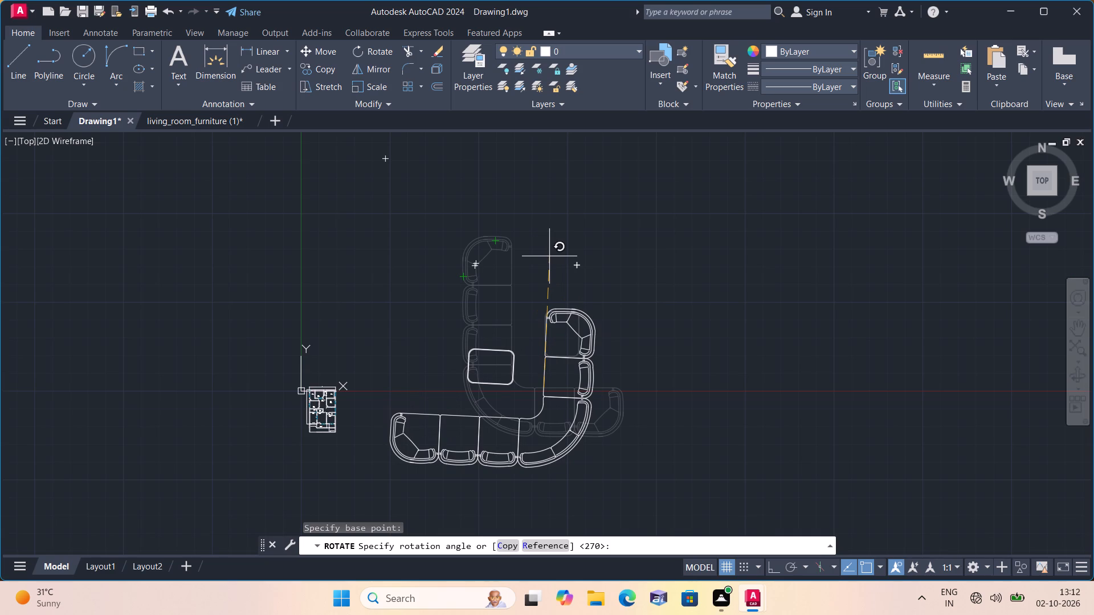
key(F8)
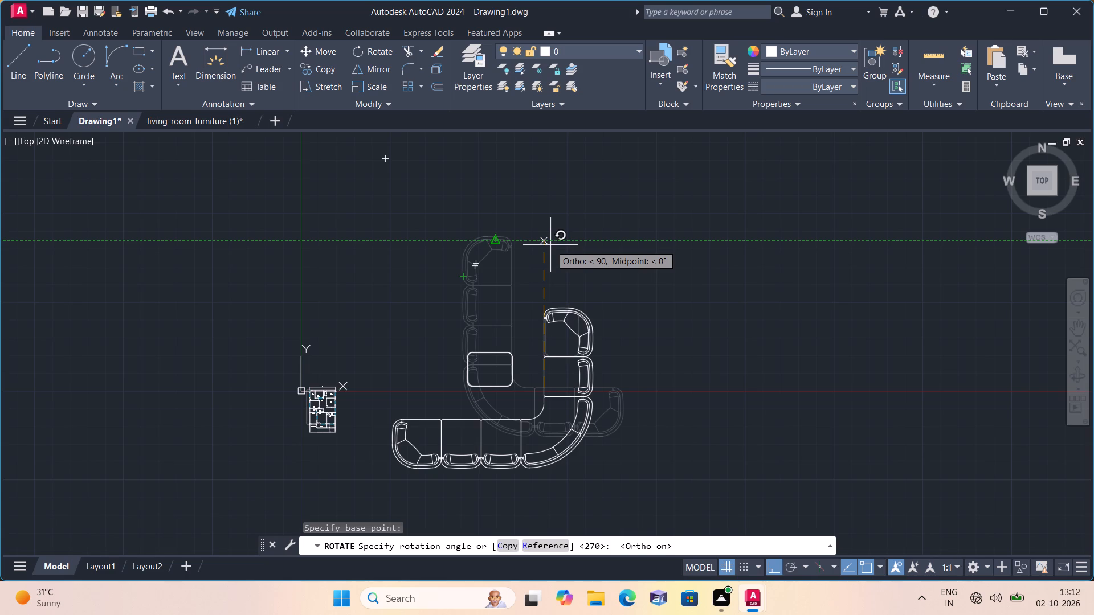
click(550, 245)
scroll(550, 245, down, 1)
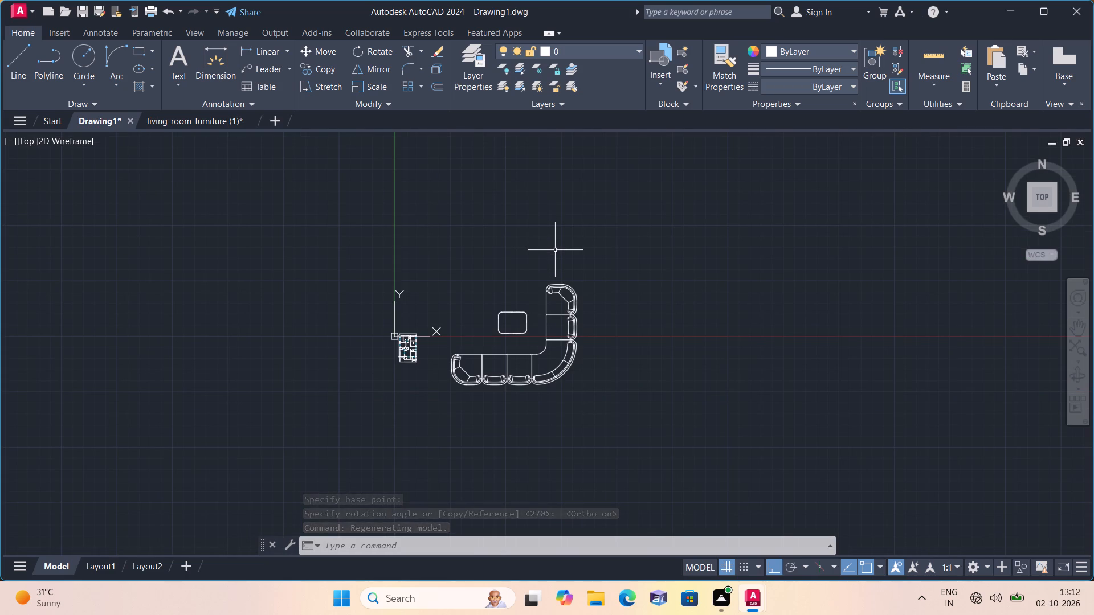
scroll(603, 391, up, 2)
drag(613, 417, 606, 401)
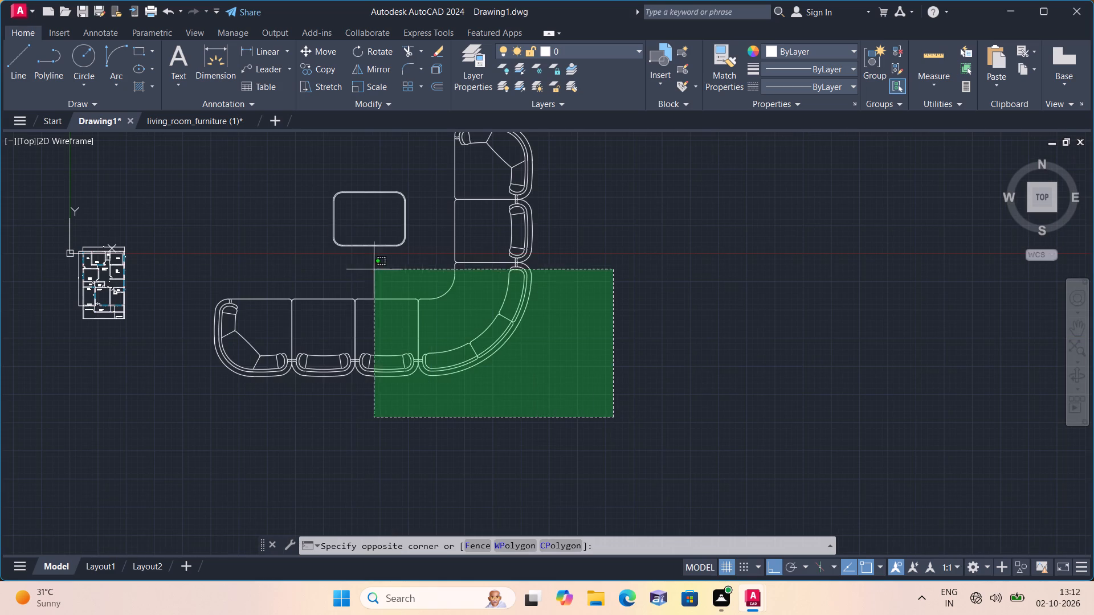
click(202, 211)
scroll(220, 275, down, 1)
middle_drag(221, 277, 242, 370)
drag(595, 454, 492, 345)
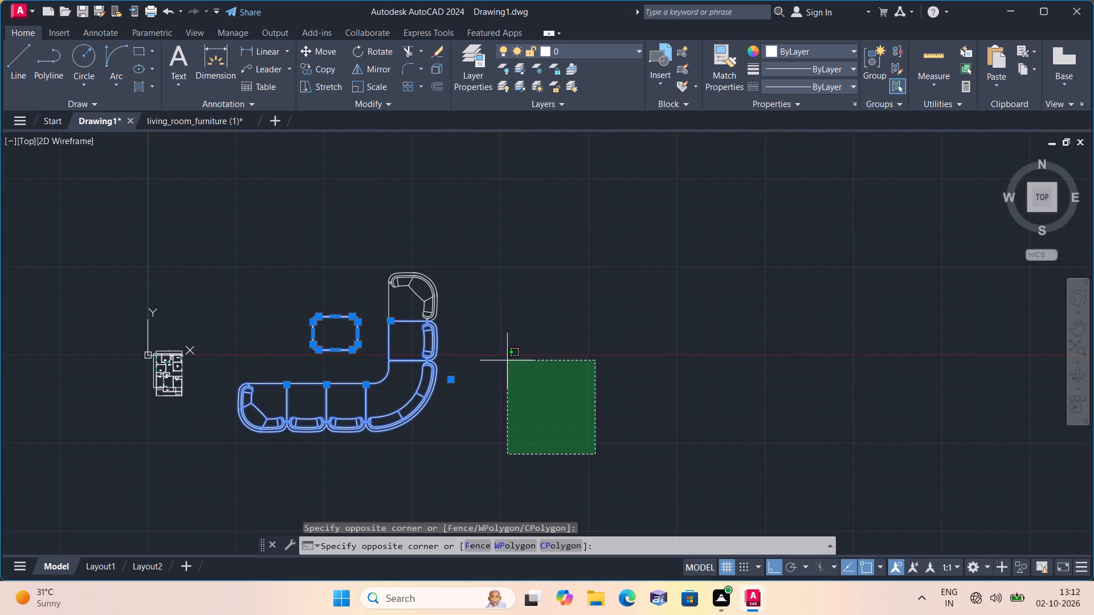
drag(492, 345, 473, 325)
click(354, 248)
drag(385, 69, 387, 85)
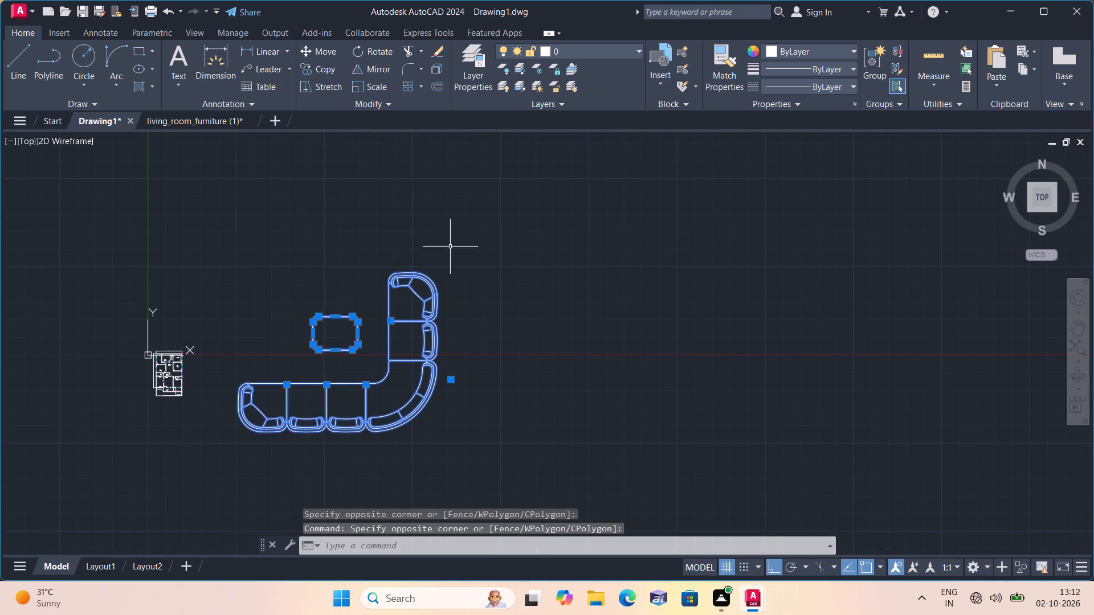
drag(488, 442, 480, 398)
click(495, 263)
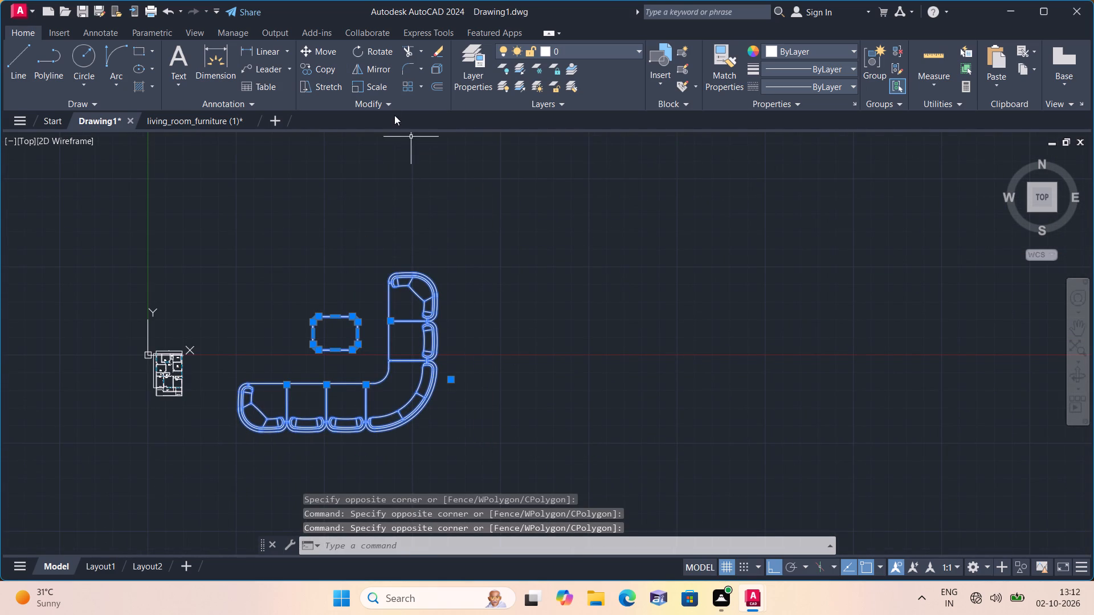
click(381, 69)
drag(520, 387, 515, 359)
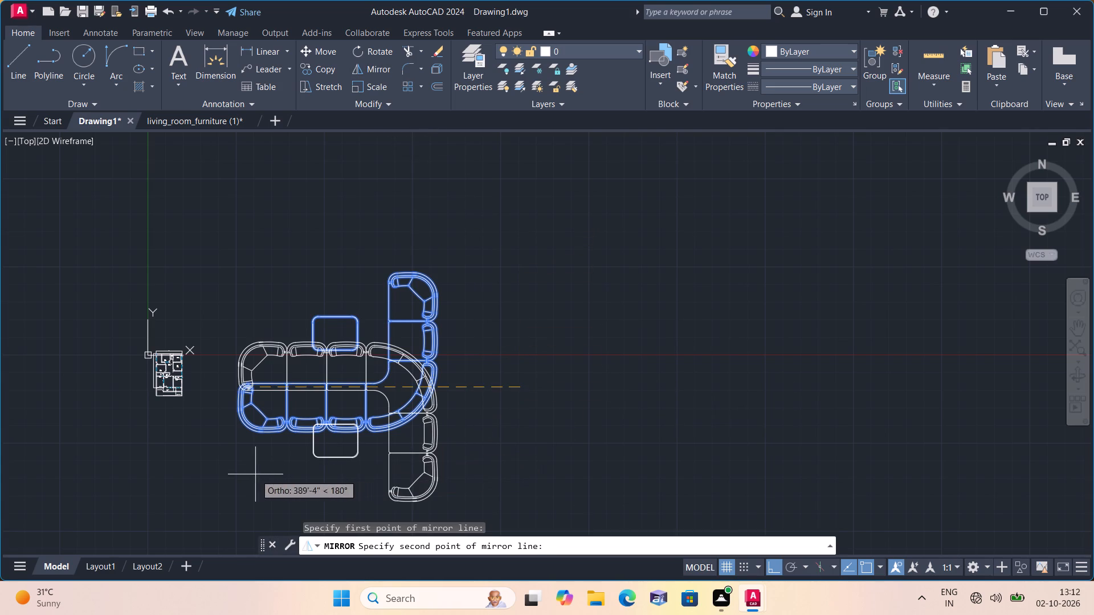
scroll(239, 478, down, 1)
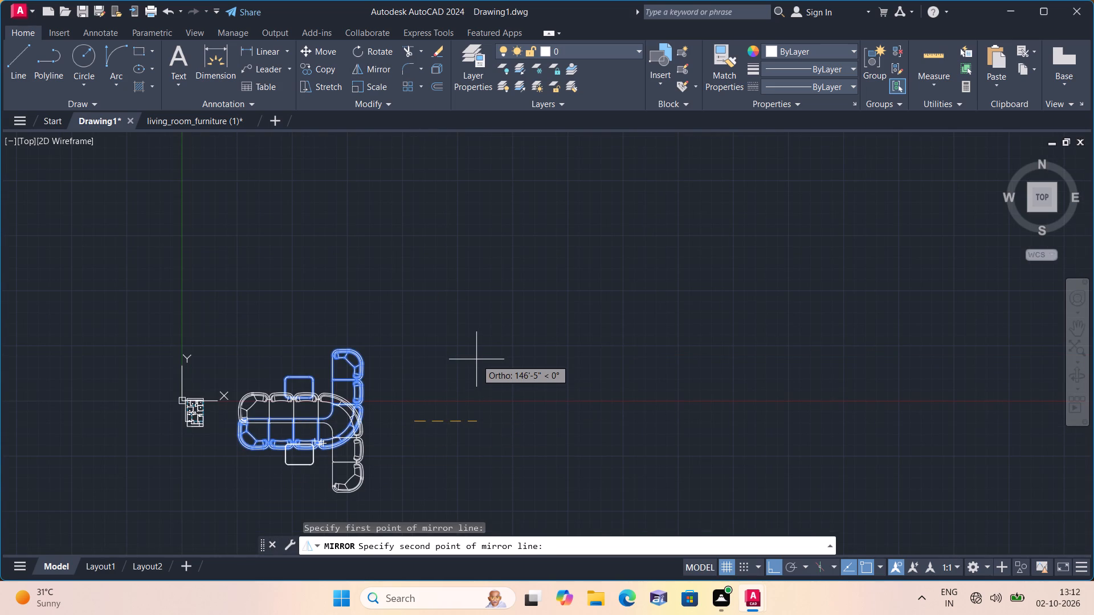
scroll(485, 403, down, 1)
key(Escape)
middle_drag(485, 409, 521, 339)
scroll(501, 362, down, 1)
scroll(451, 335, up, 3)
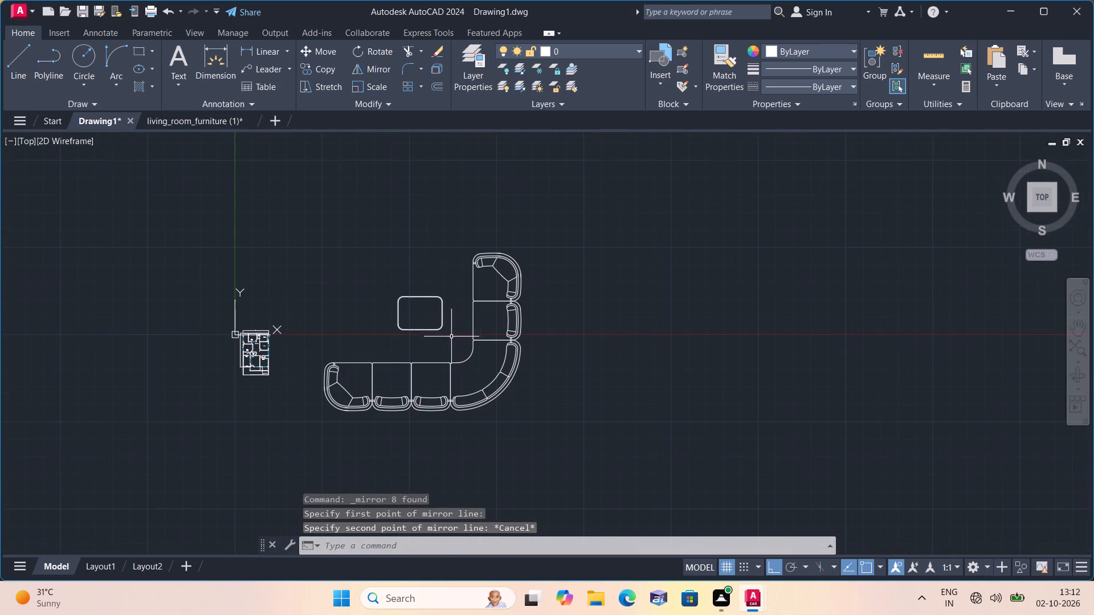
Mirror the L-shaped sofa and table across a horizontal line south of them, keeping the source objects.
drag(557, 446, 543, 418)
click(320, 243)
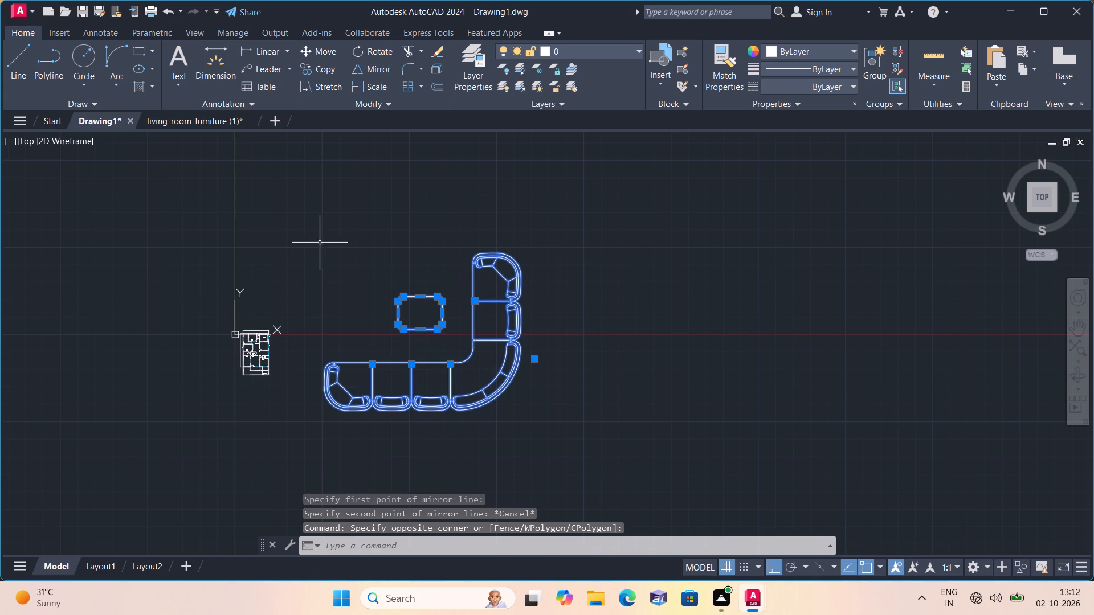
click(380, 73)
click(385, 457)
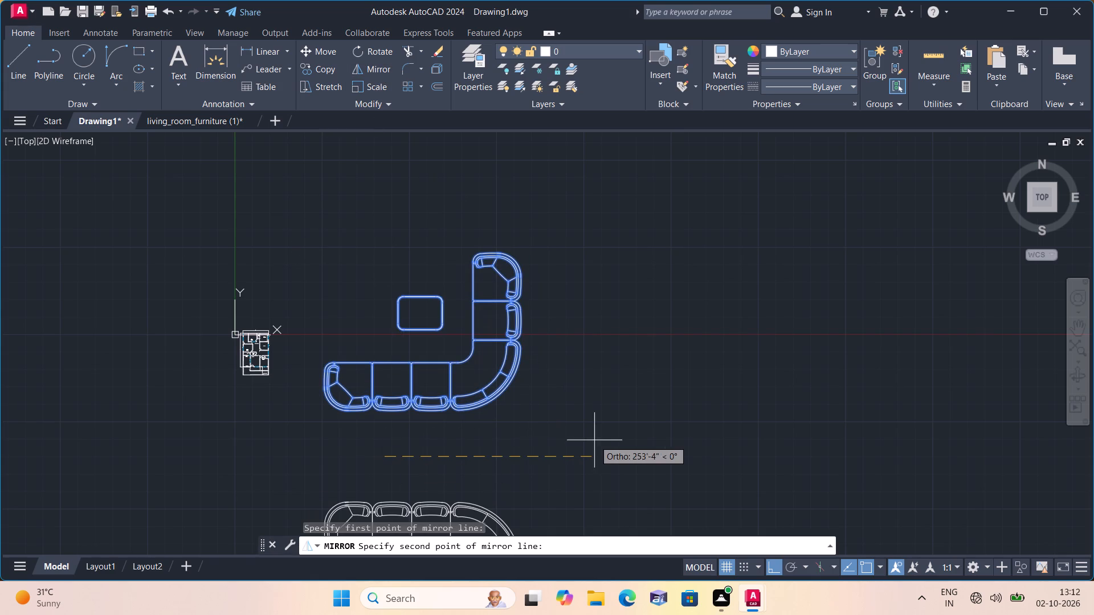
scroll(614, 435, down, 1)
middle_drag(614, 435, 628, 345)
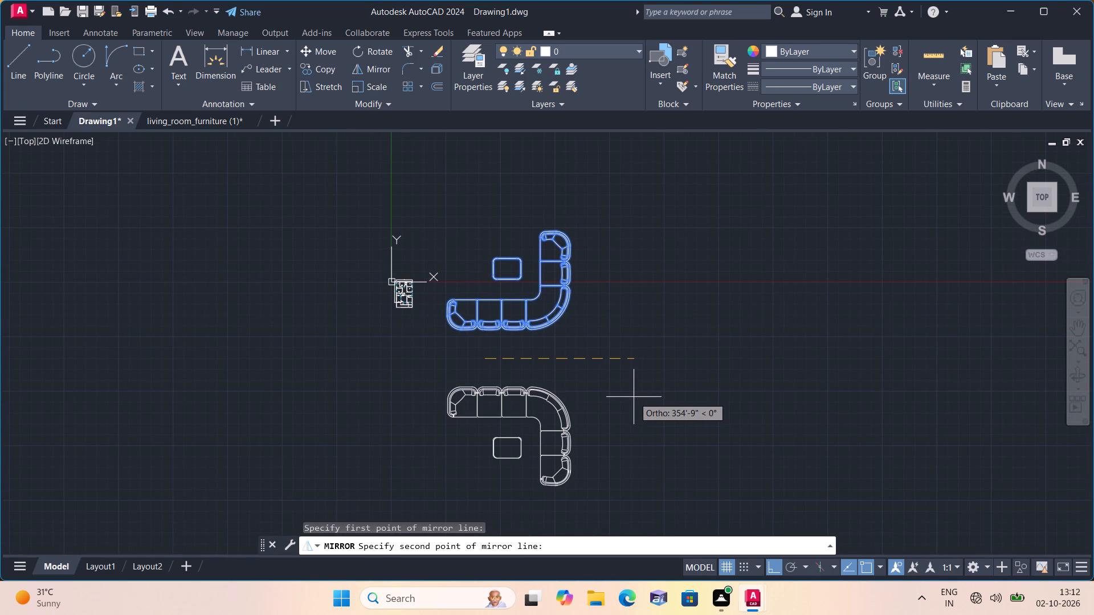
click(634, 397)
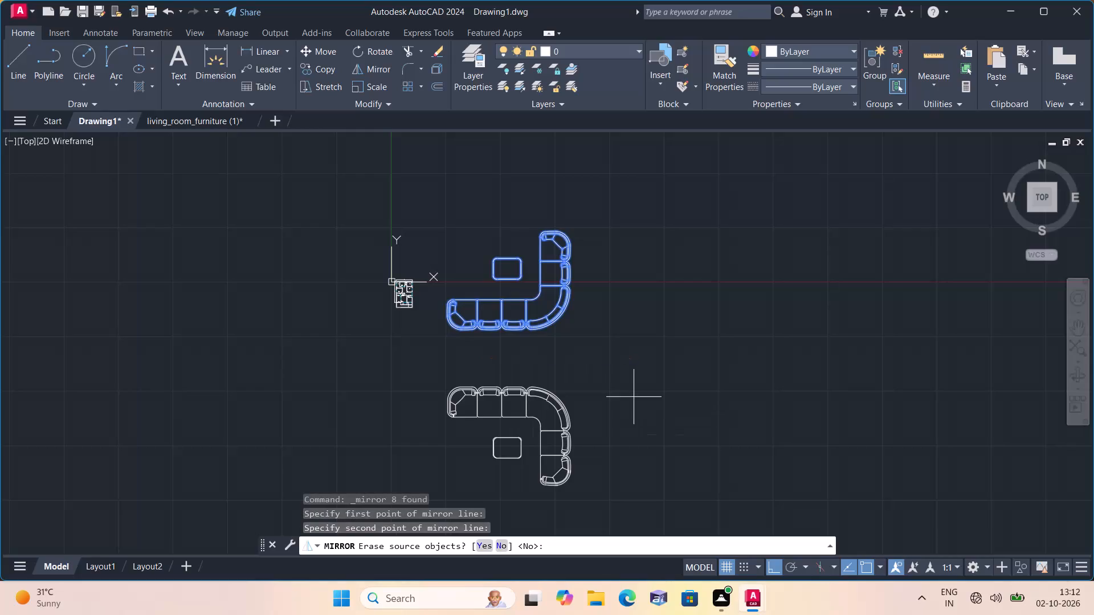
drag(413, 388, 421, 387)
drag(640, 515, 622, 495)
drag(394, 362, 407, 361)
drag(407, 361, 407, 361)
click(635, 508)
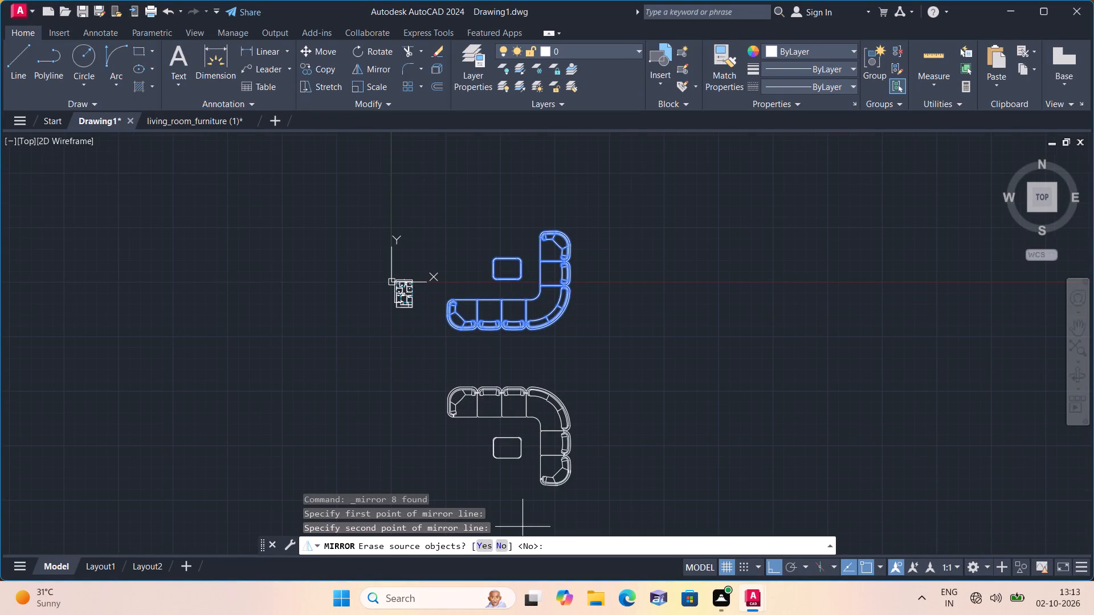
scroll(522, 527, down, 2)
drag(590, 520, 569, 485)
click(443, 416)
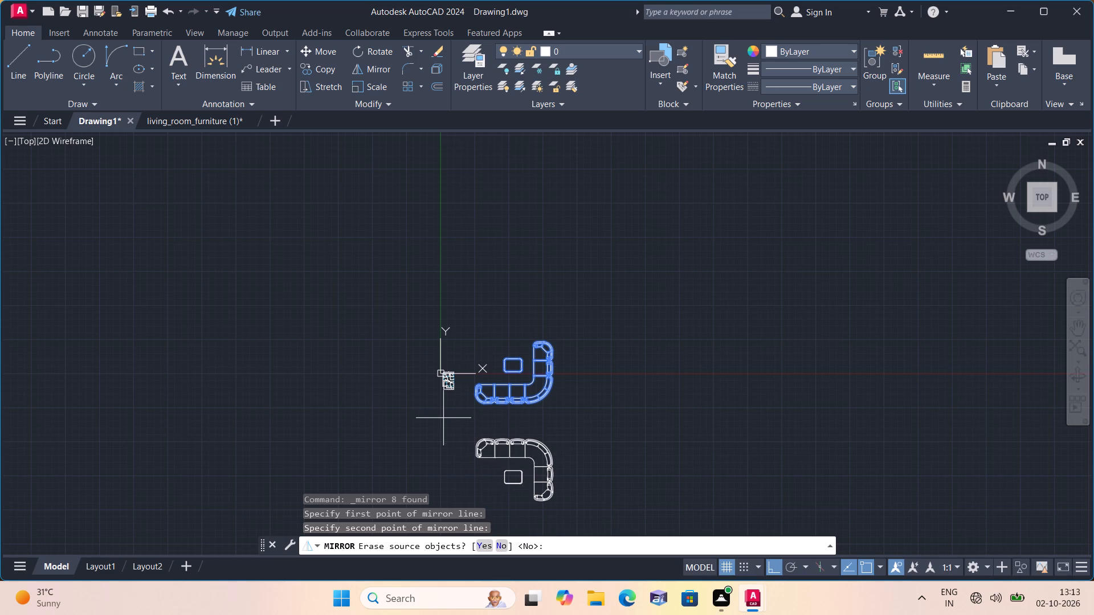
click(502, 546)
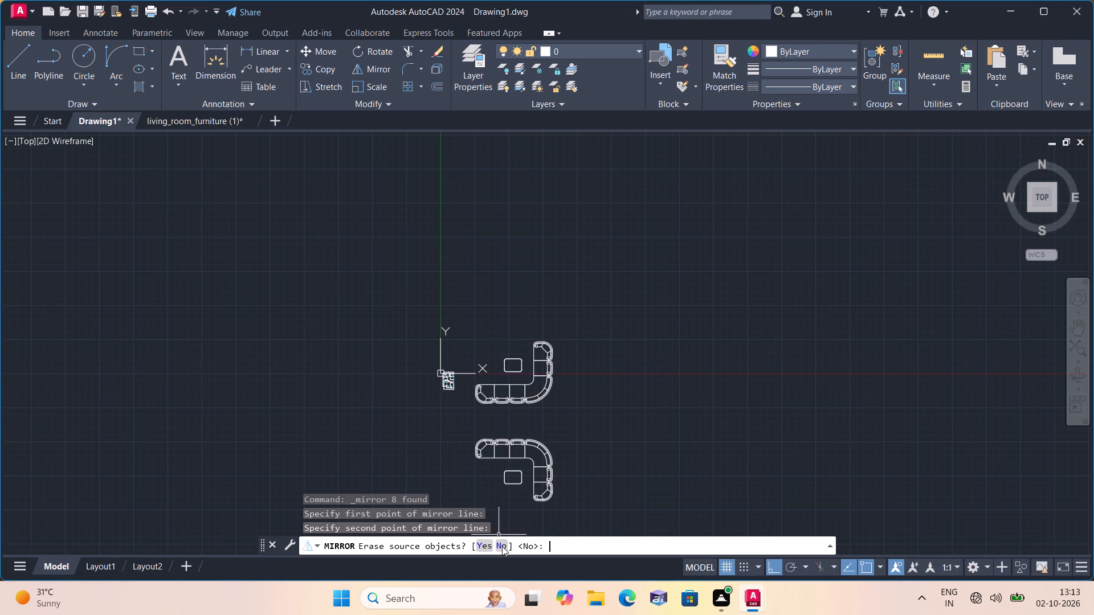
key(Escape)
Rotate the southern mirrored sofa and table by 270° with Ortho on, about a point on the sofa's north back edge.
scroll(460, 425, up, 1)
middle_drag(488, 473, 477, 448)
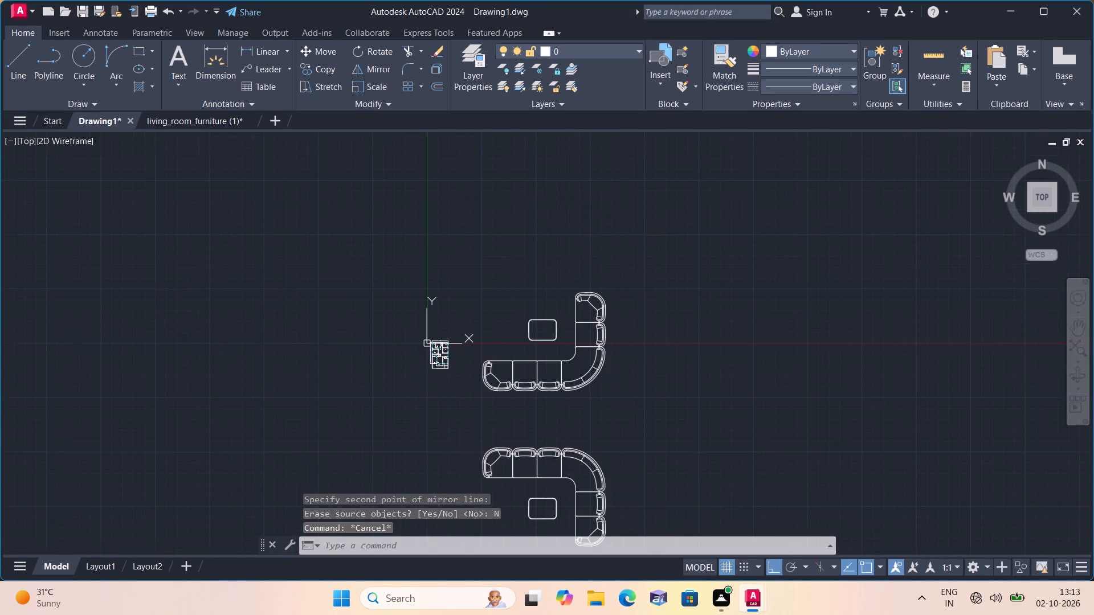
middle_drag(477, 448, 452, 352)
click(392, 319)
click(681, 474)
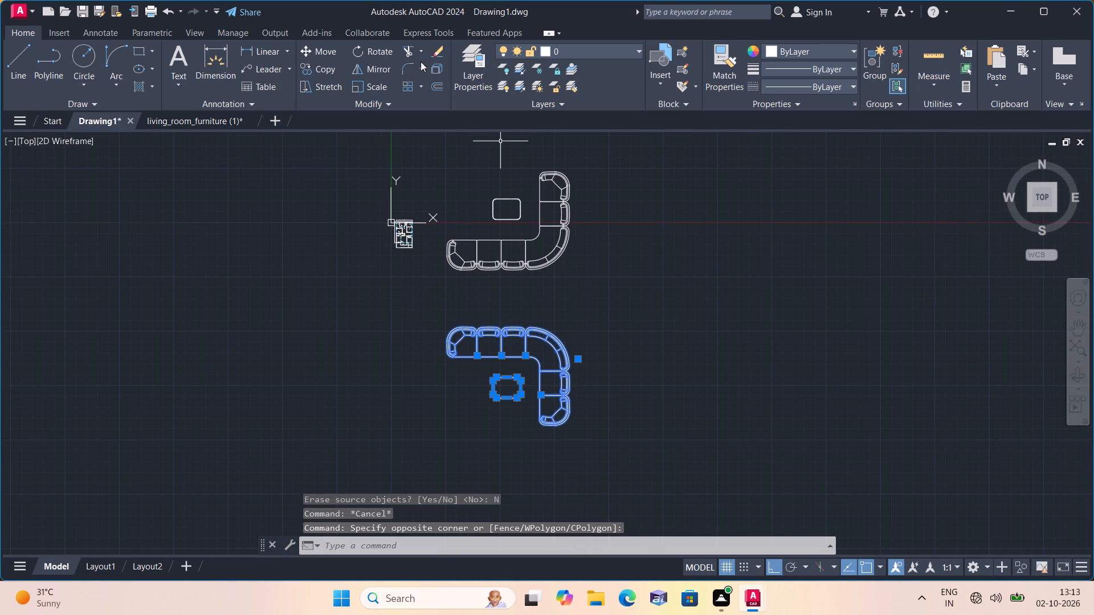
click(379, 53)
click(508, 331)
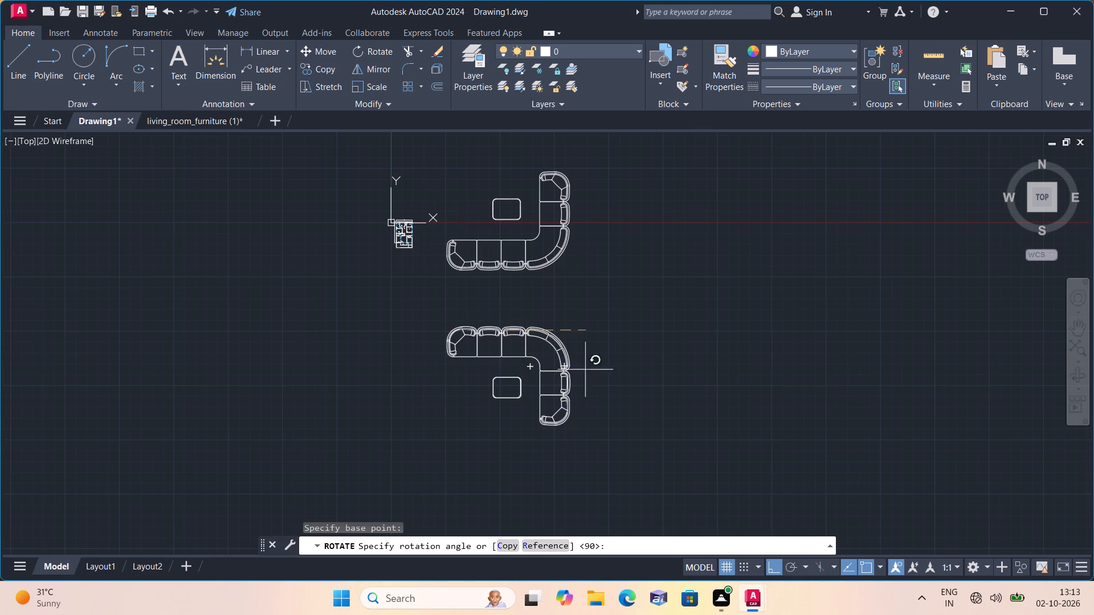
click(475, 428)
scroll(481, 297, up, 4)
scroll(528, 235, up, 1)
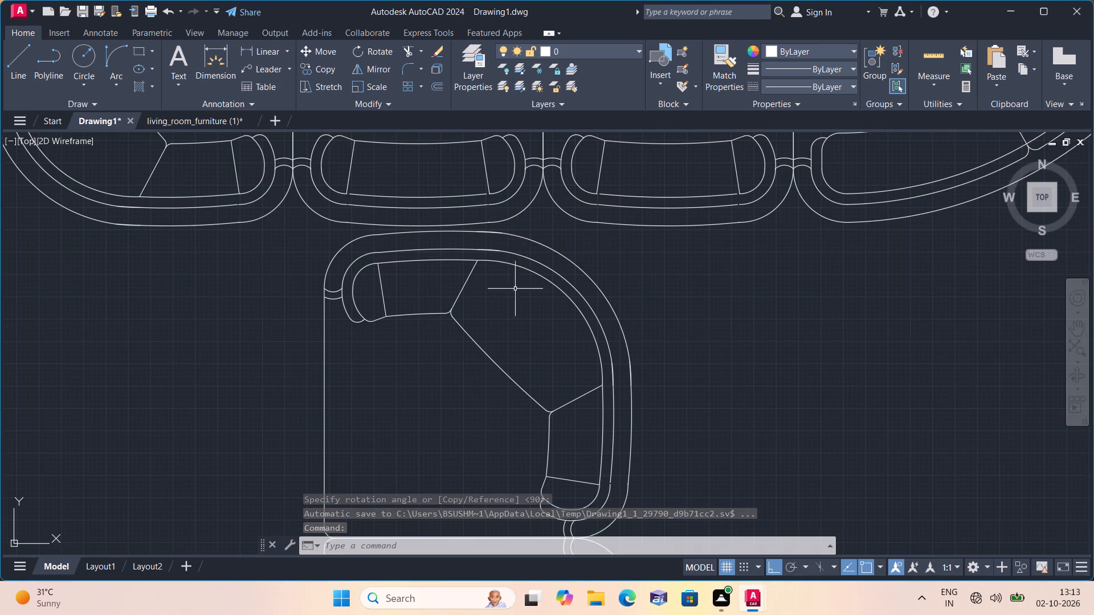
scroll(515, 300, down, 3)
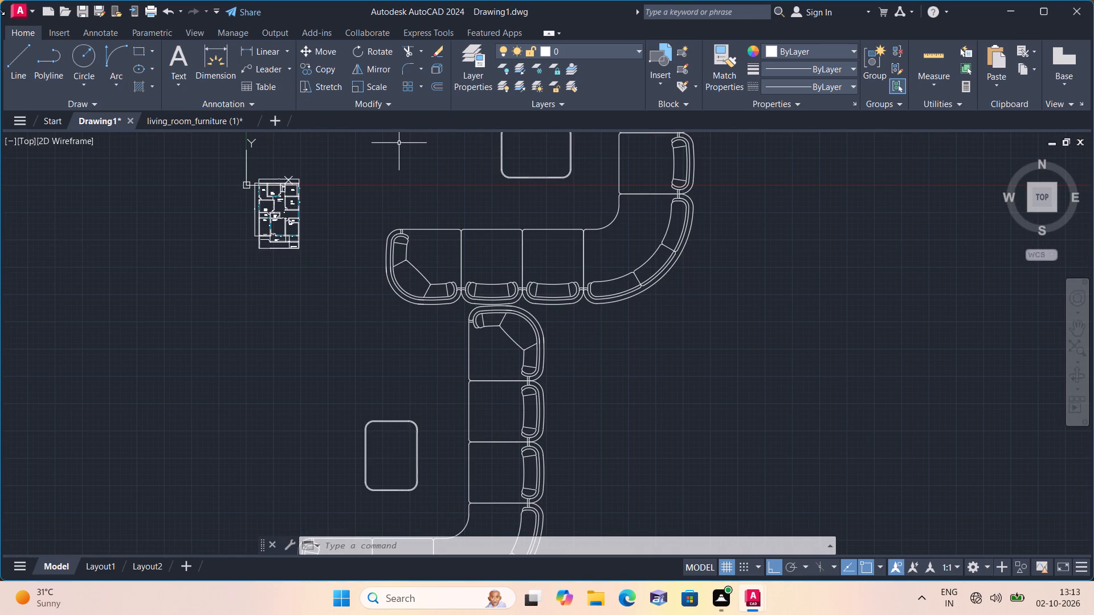
Open the recent drawing dining_sets.dwg.
click(17, 8)
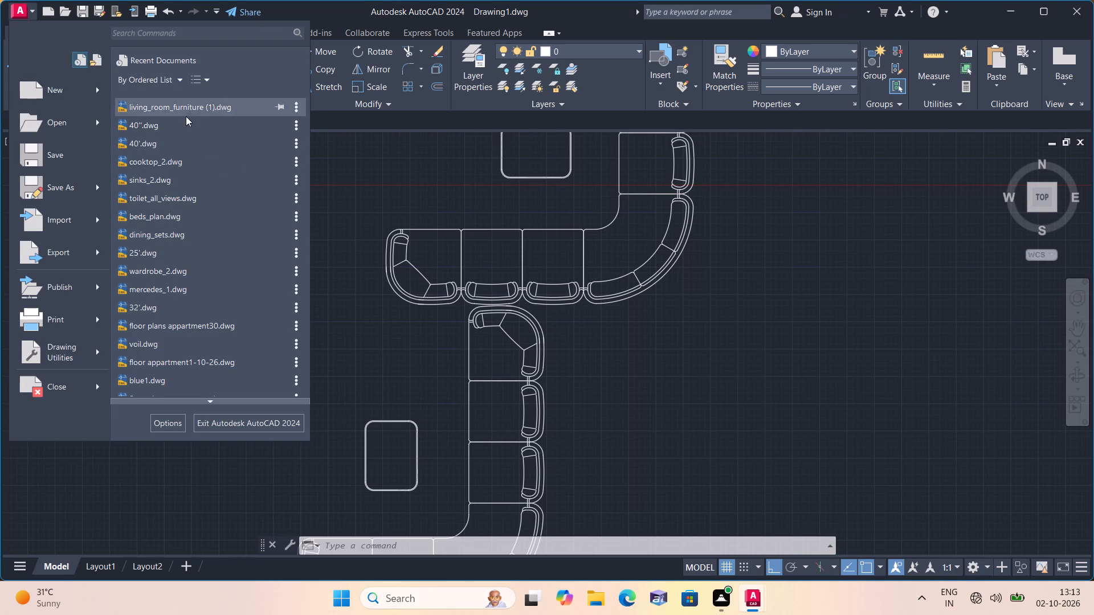
click(178, 235)
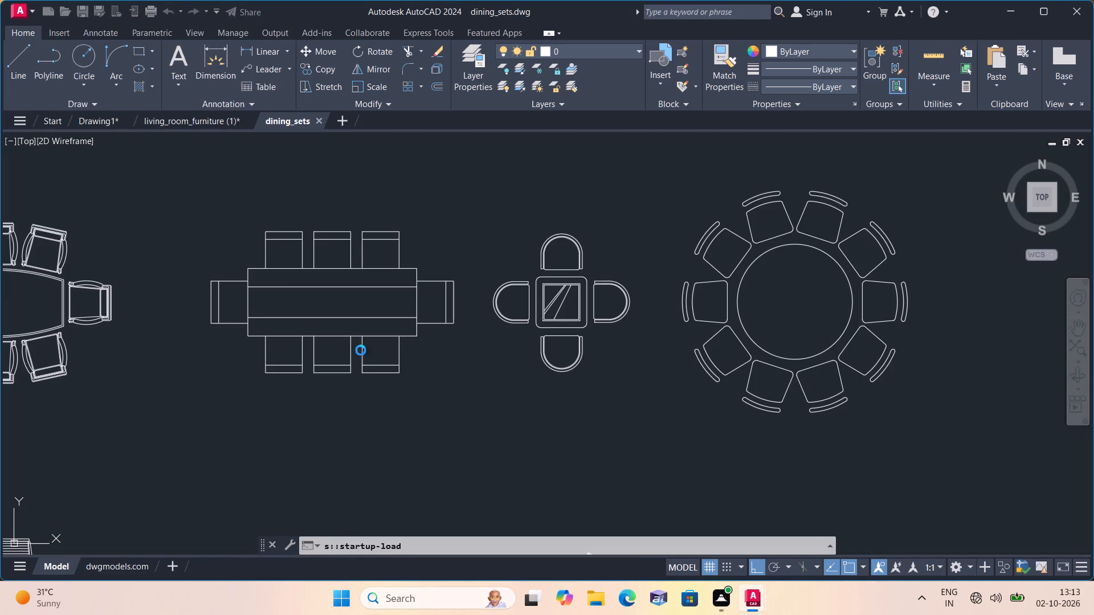
Copy the plain rectangular eight-chair dining set with two lengthwise table lines to the clipboard.
drag(462, 407, 450, 396)
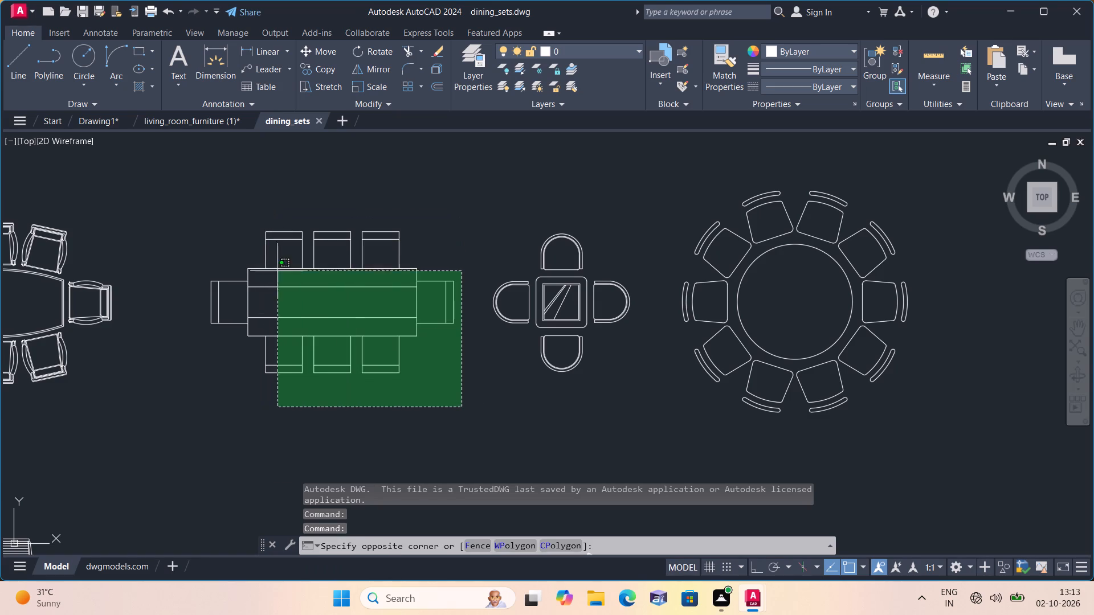
click(373, 452)
scroll(366, 438, down, 3)
middle_drag(360, 446, 387, 366)
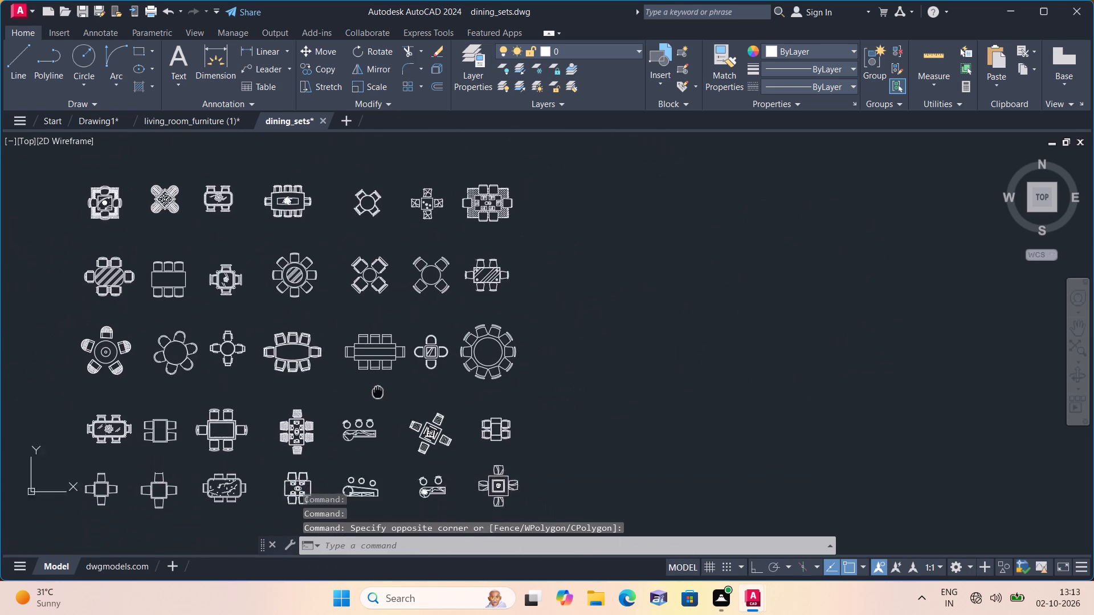
middle_drag(387, 366, 410, 313)
scroll(183, 382, up, 1)
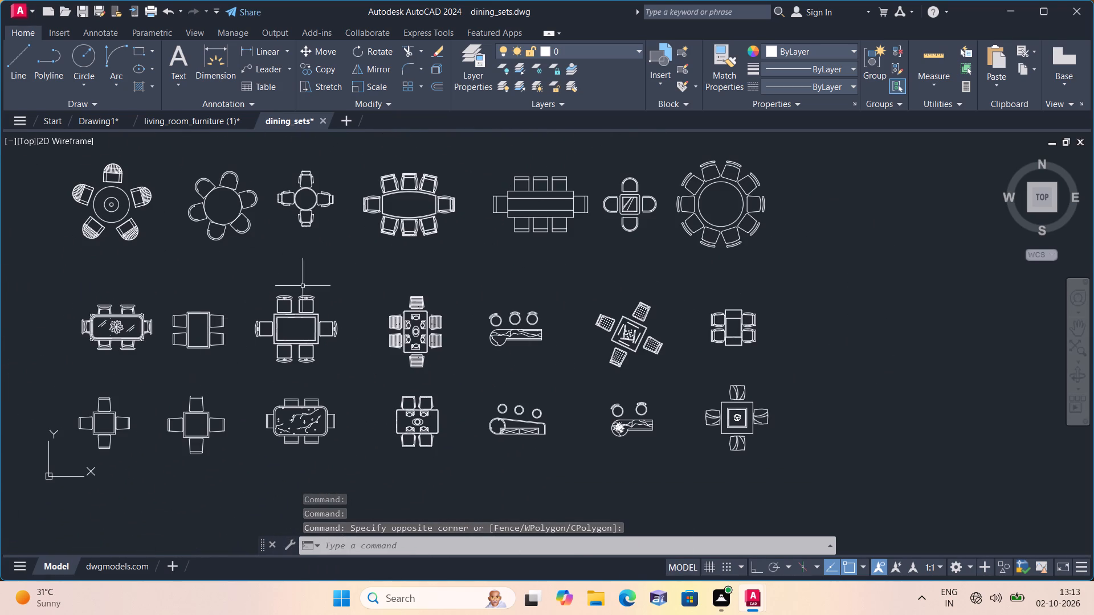
middle_drag(407, 252, 366, 402)
scroll(399, 260, down, 1)
scroll(455, 353, up, 2)
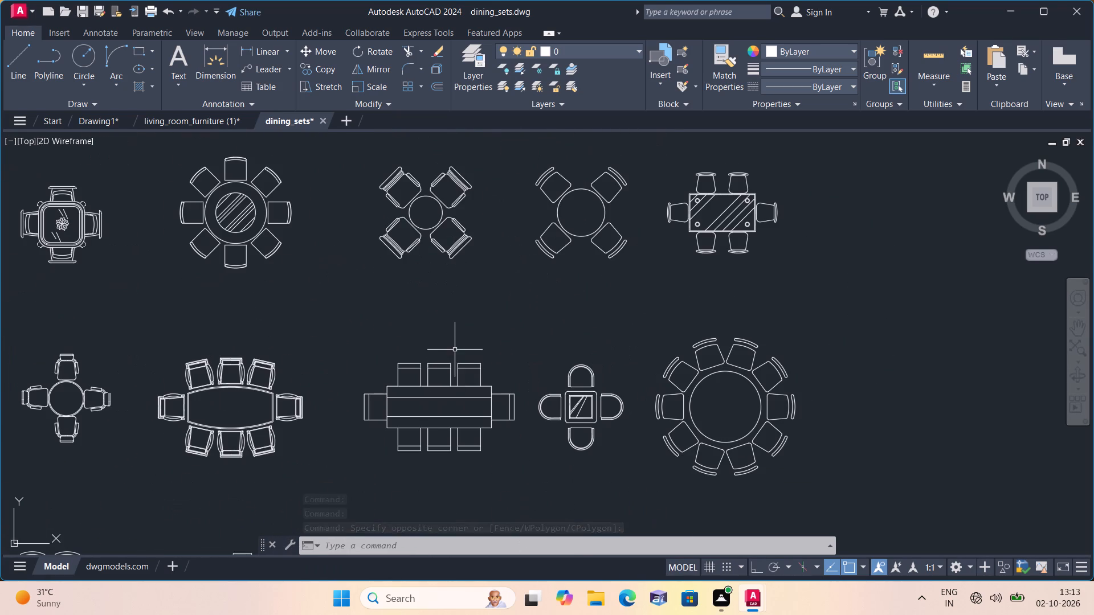
click(524, 473)
click(360, 328)
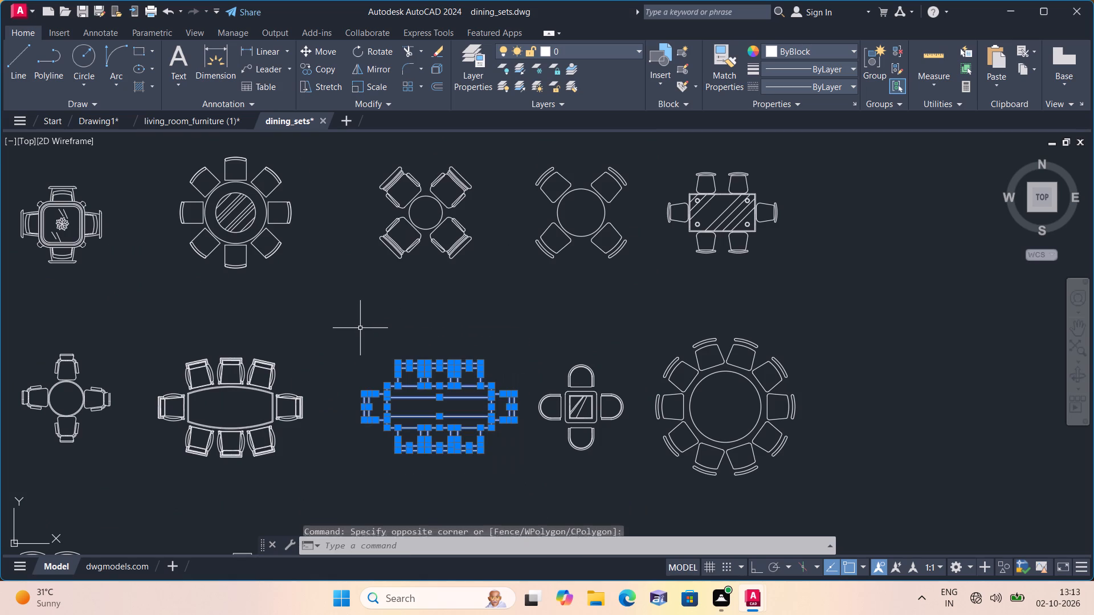
key(ctrl+c)
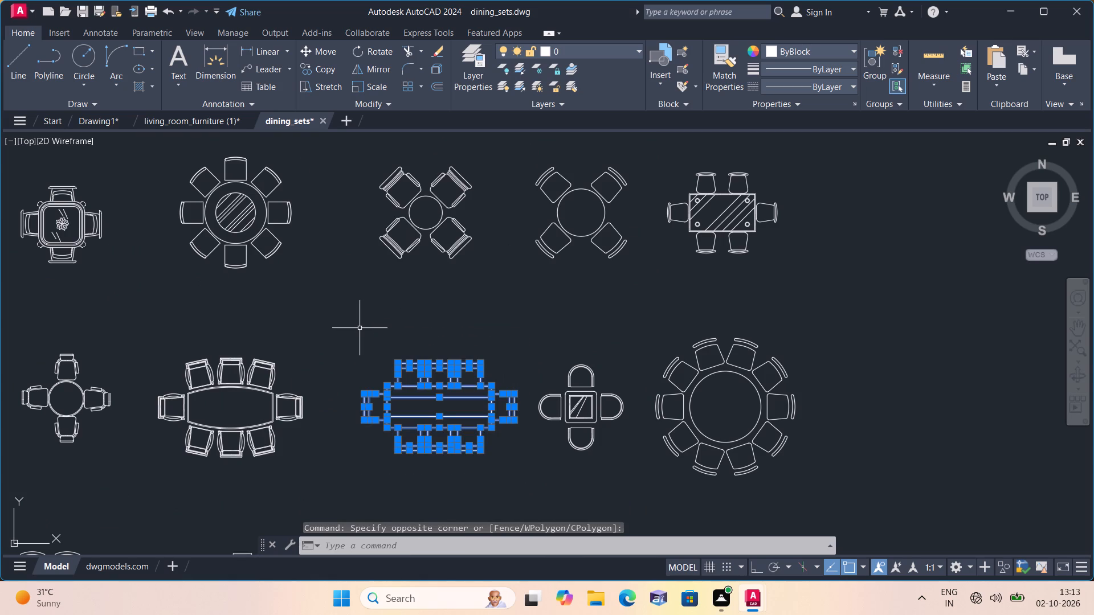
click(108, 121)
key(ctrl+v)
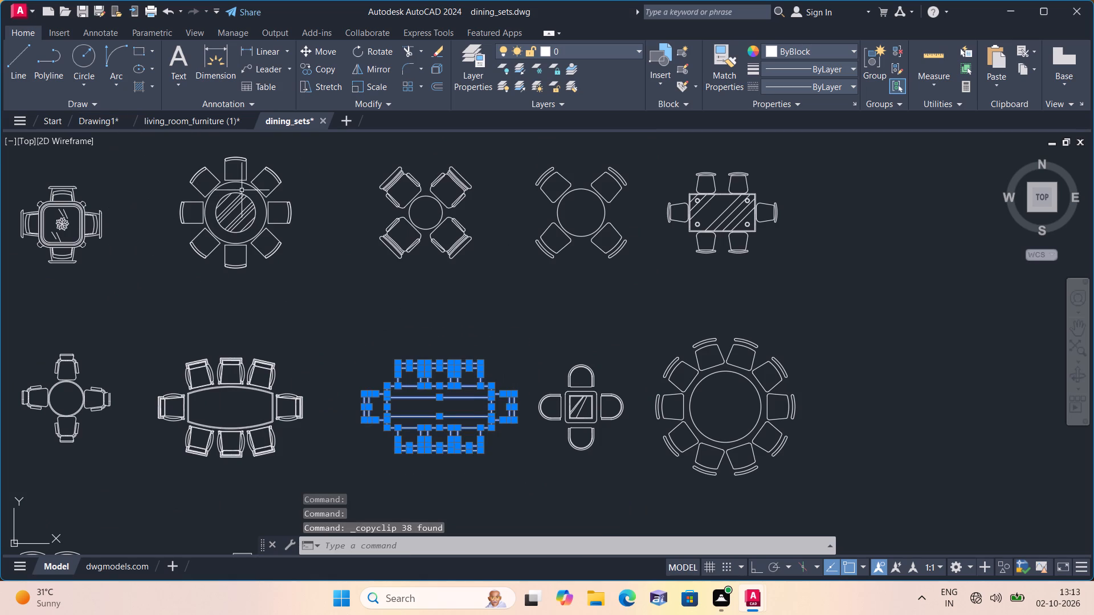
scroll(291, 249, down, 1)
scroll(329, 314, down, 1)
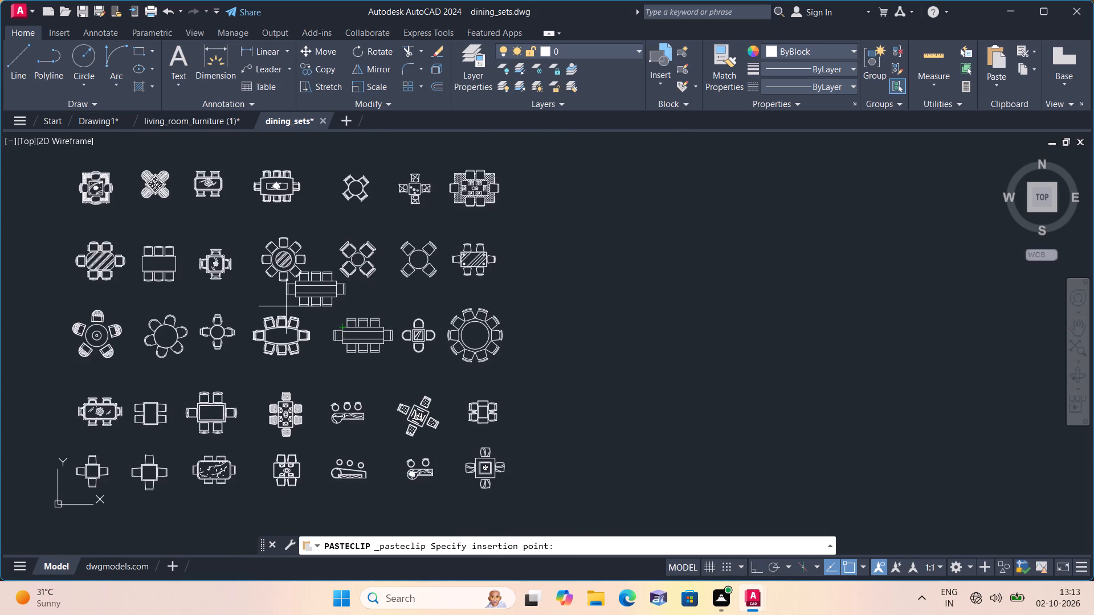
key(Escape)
Paste the copied eight-chair dining set into Drawing1, in the empty space east of the two sofas.
click(100, 118)
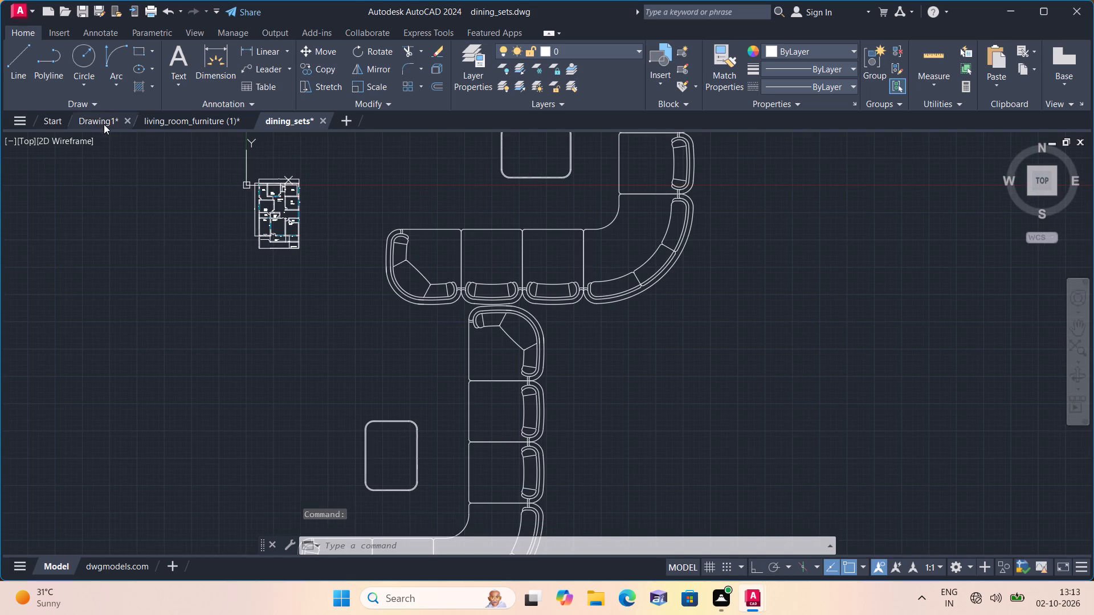
key(ctrl+v)
scroll(98, 251, down, 2)
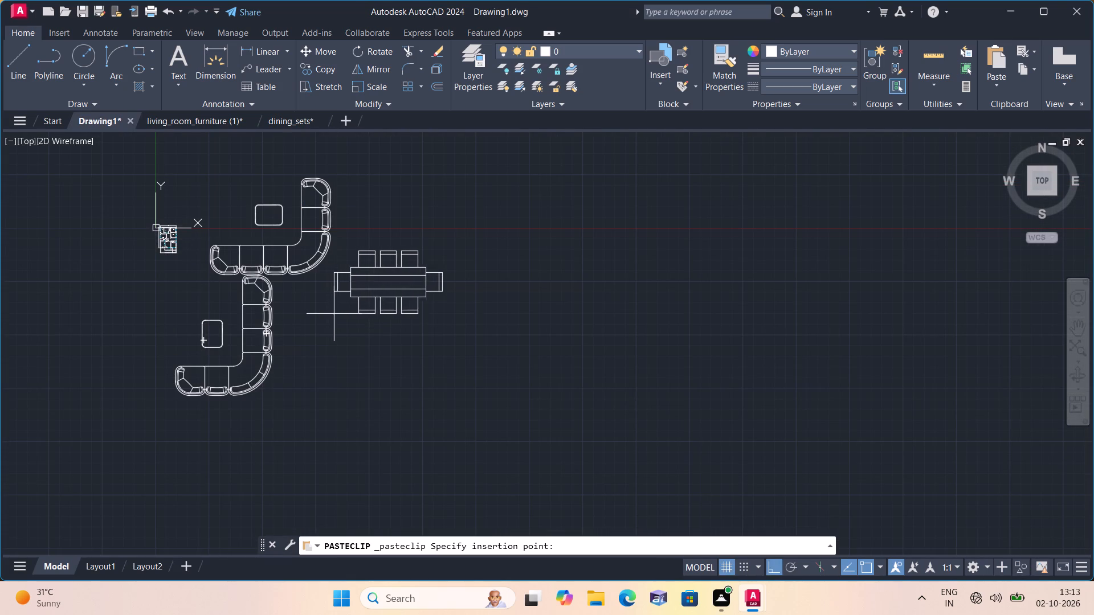
drag(338, 315, 356, 317)
Rotate the whole pasted dining set by 90° with Ortho on, about a point on the table's south edge.
scroll(351, 283, up, 2)
drag(299, 232, 315, 248)
click(668, 466)
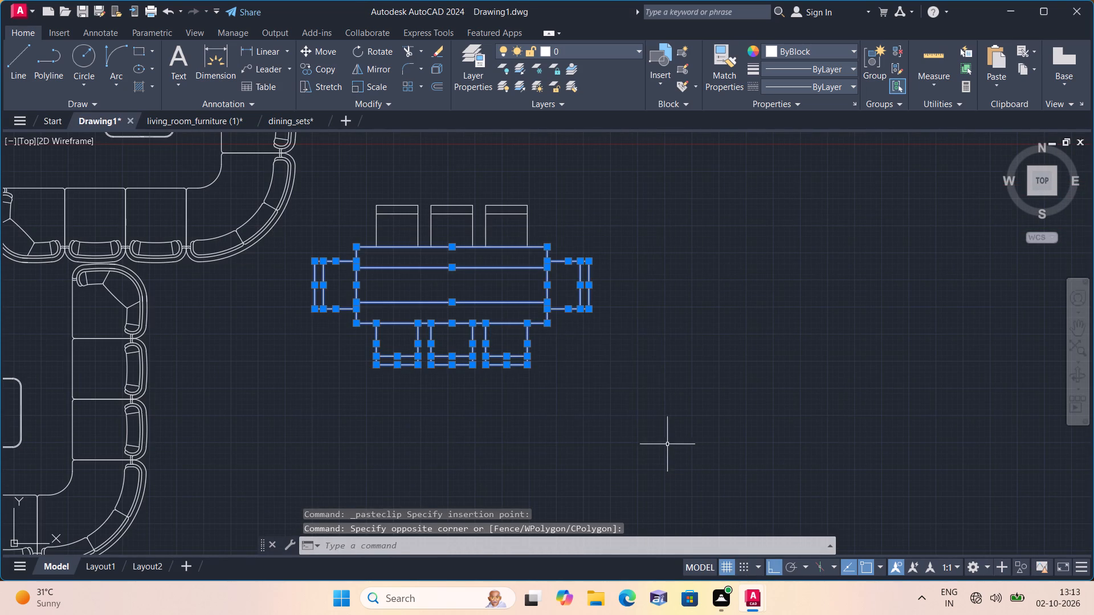
drag(677, 442, 672, 427)
click(358, 177)
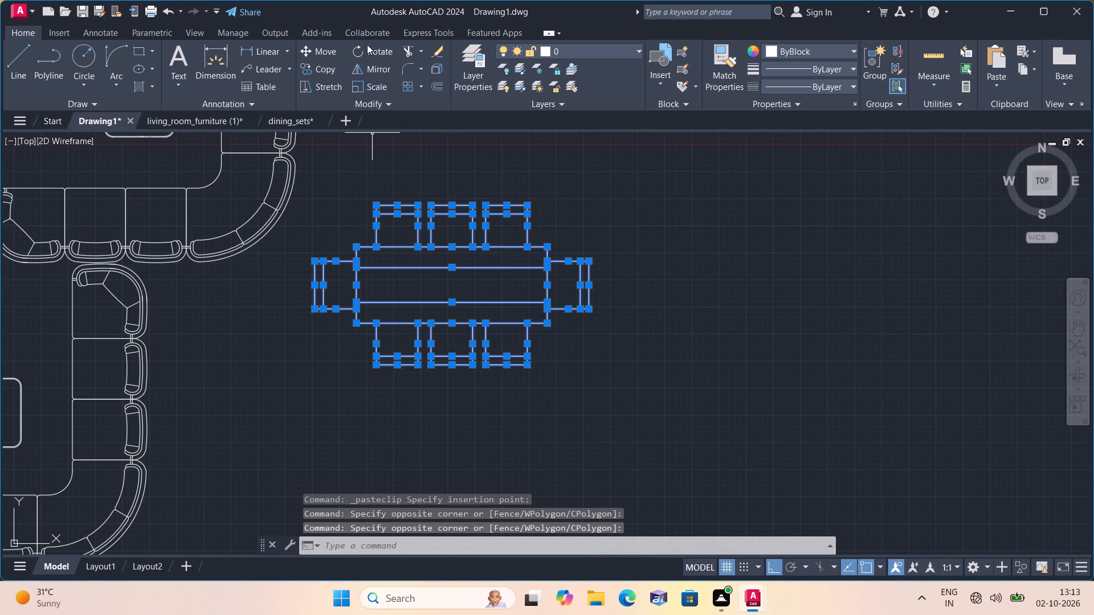
click(375, 52)
drag(519, 329, 521, 315)
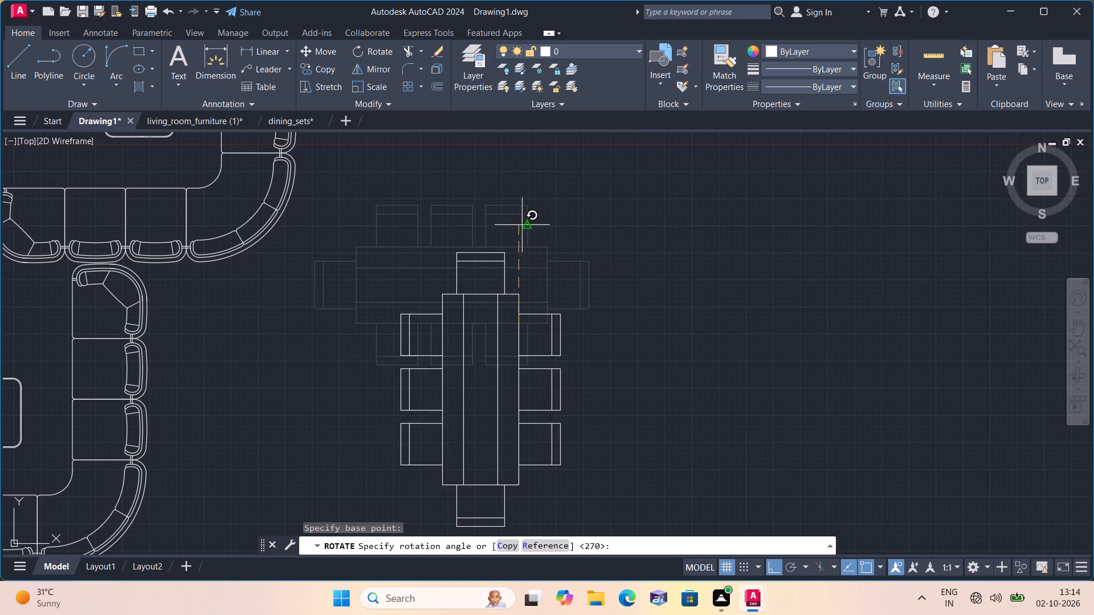
click(517, 215)
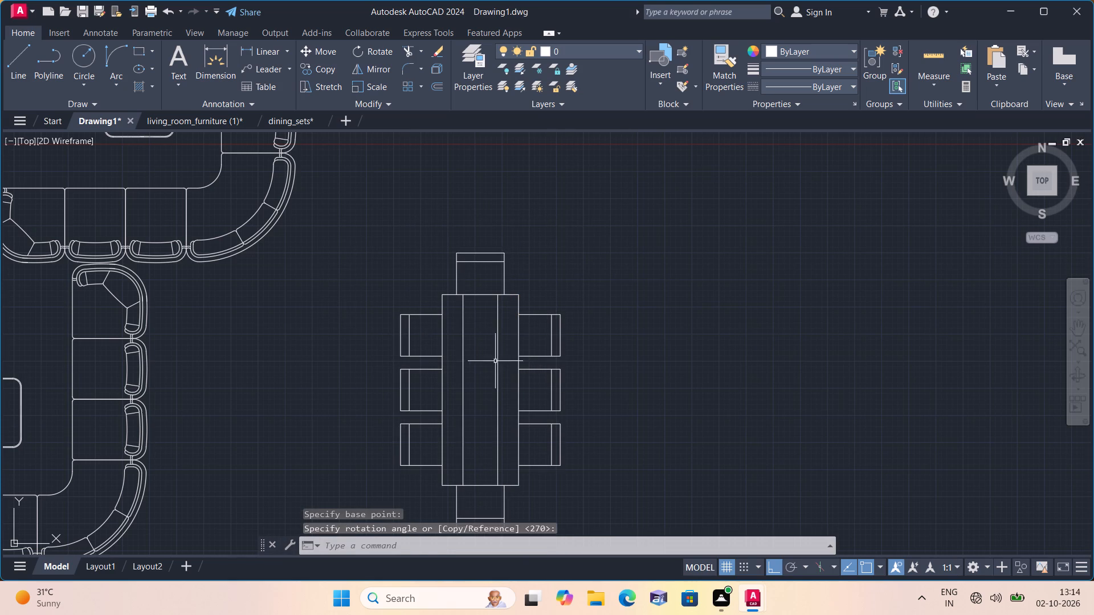
Delete the two inner lengthwise lines from the rotated dining table's top.
click(495, 361)
click(458, 343)
drag(507, 355, 501, 353)
click(490, 343)
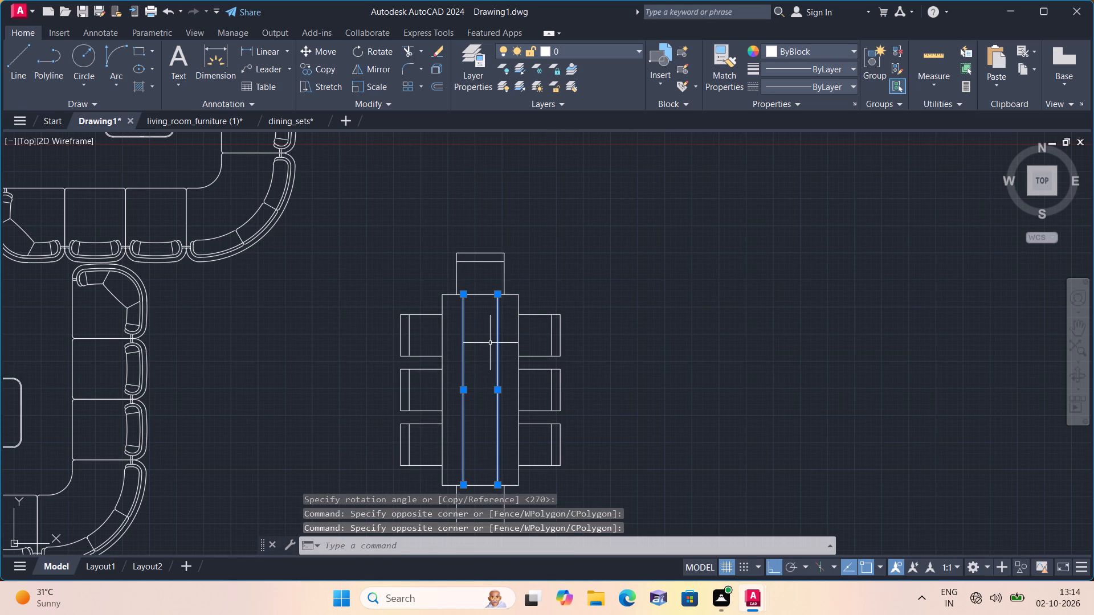
scroll(490, 343, down, 1)
key(Delete)
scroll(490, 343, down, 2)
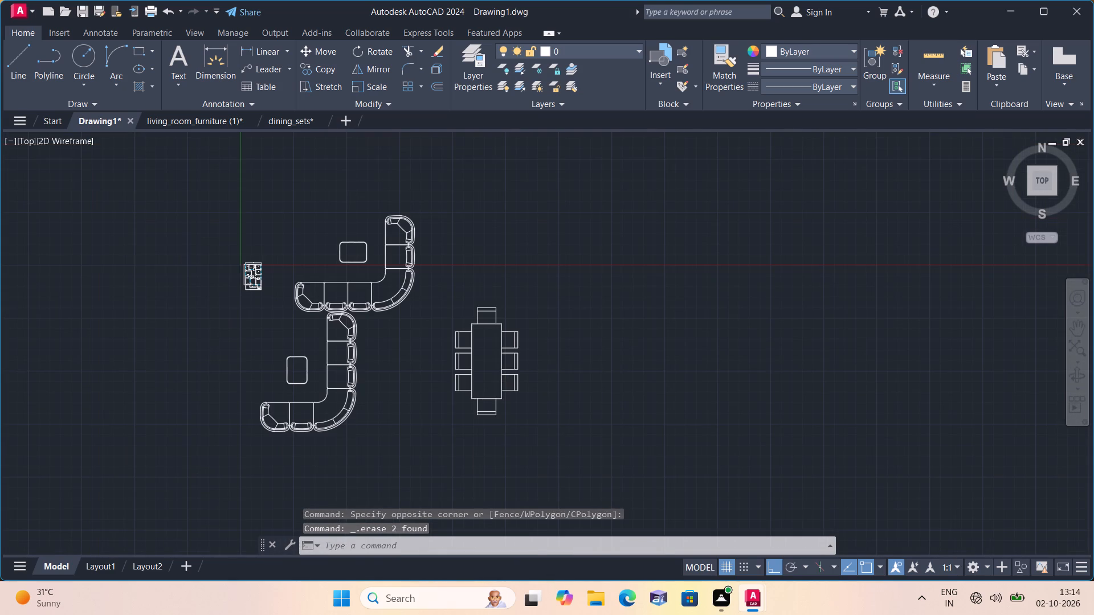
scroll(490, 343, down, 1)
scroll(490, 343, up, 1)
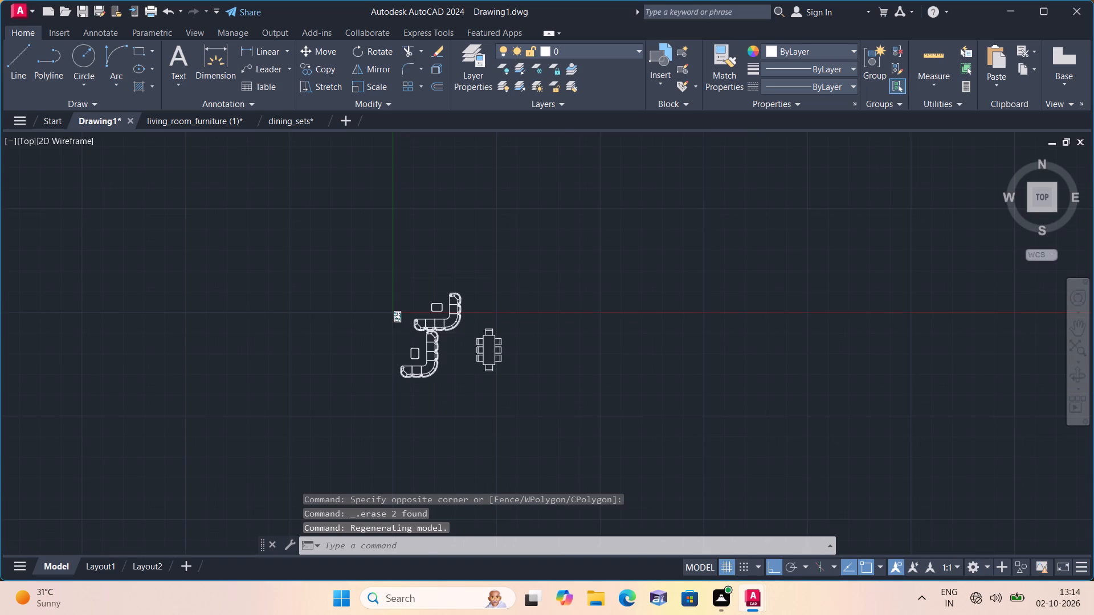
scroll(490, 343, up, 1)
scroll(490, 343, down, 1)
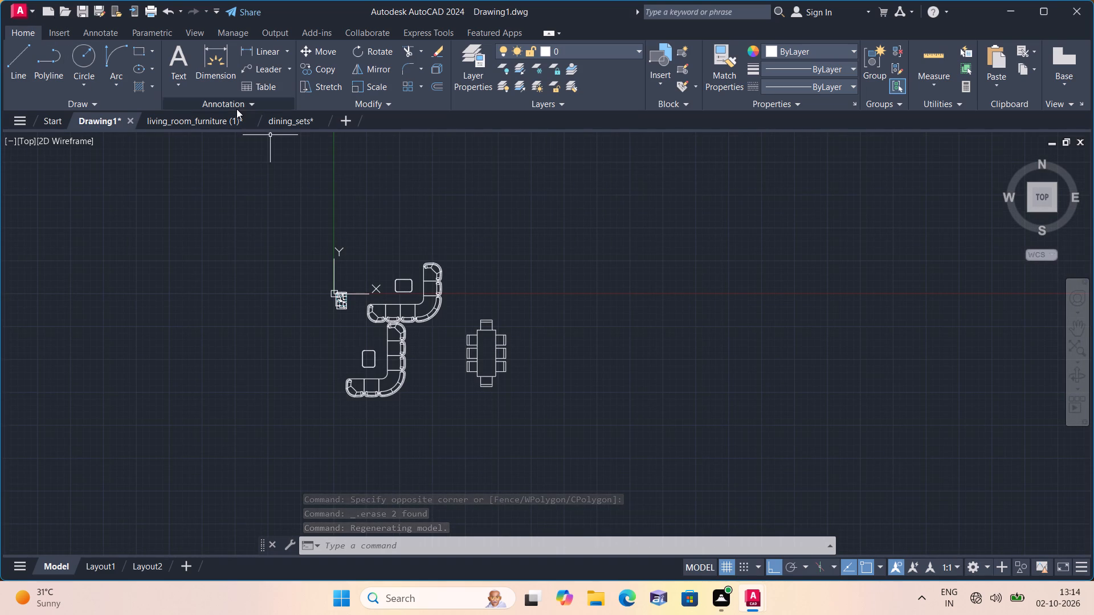
Open toilet_all_views.dwg and copy the plan view of the toilet without a cistern, above the small pedestal side view, to the clipboard.
click(22, 10)
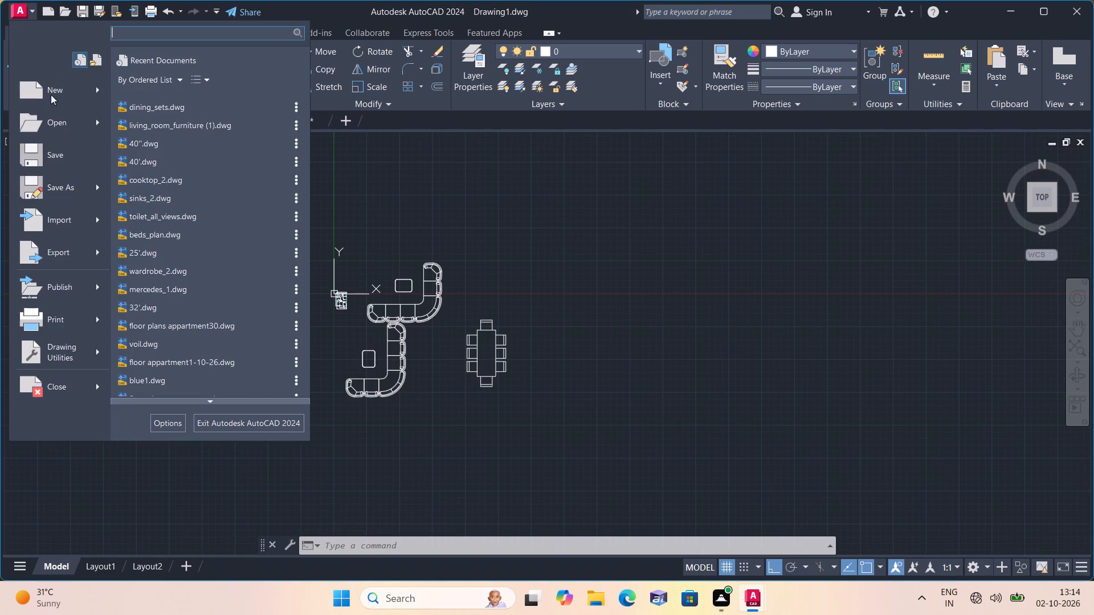
click(182, 221)
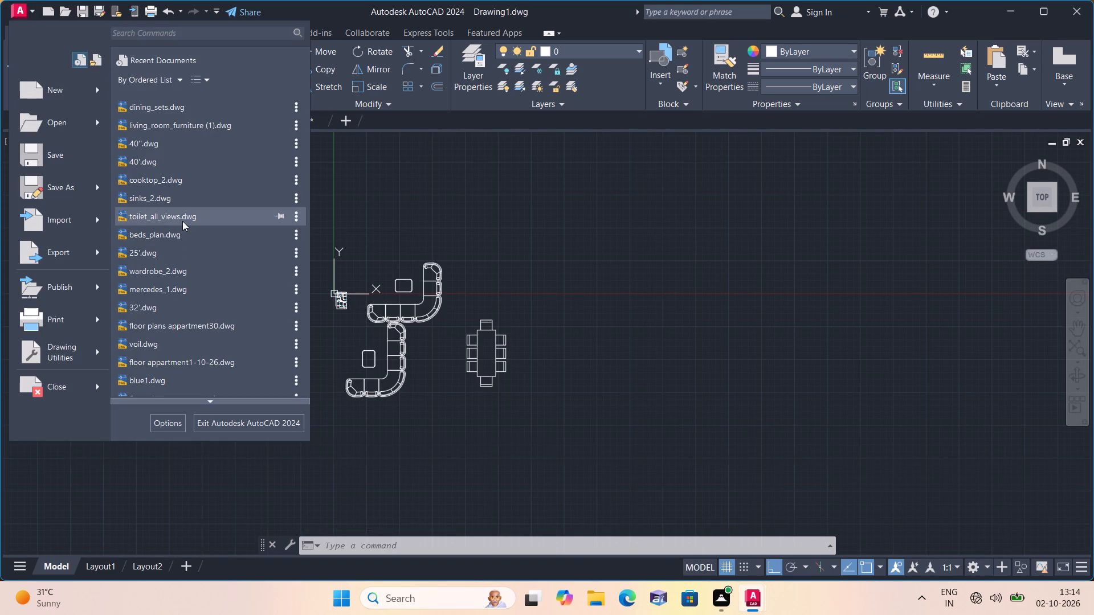
scroll(508, 338, up, 1)
middle_drag(619, 261, 624, 315)
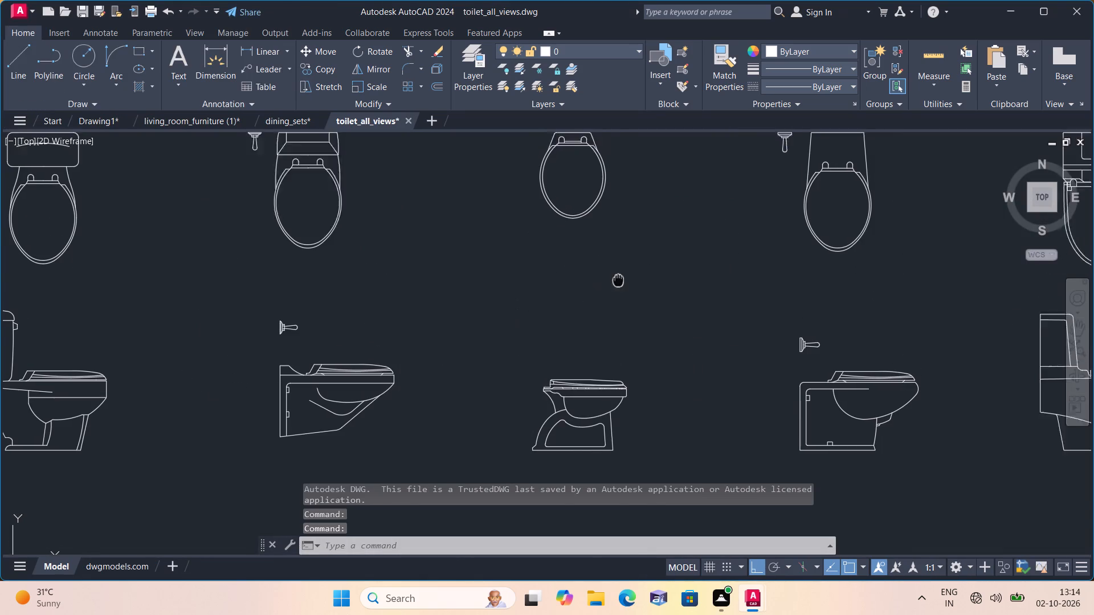
middle_drag(624, 315, 652, 383)
drag(673, 370, 627, 302)
click(481, 154)
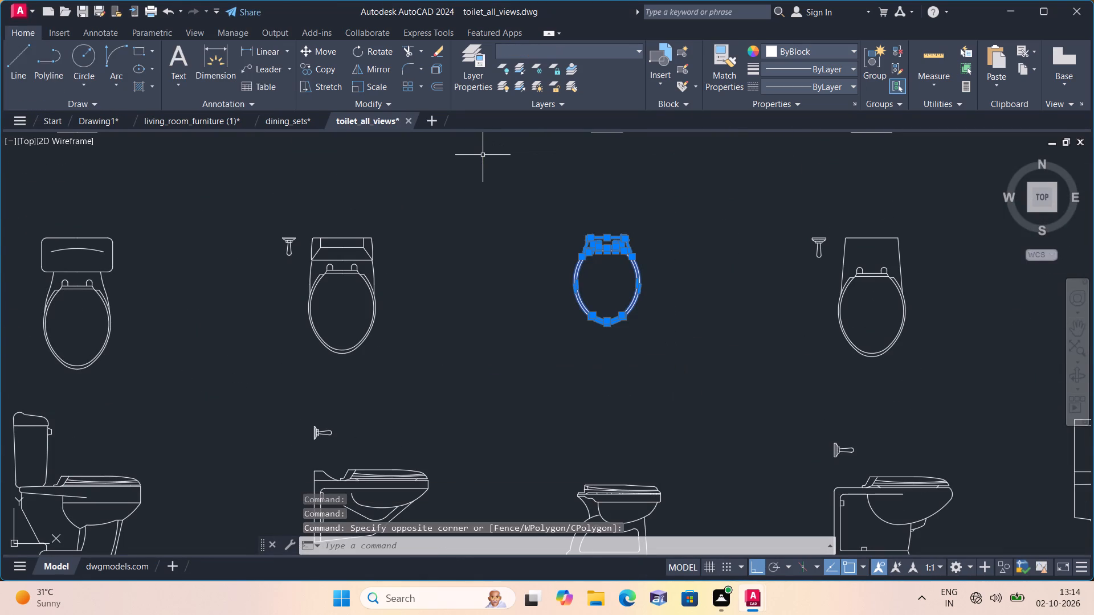
key(ctrl+c)
Paste the copied toilet into Drawing1, in the empty space southwest of the floor plan and west of the sofas.
click(100, 121)
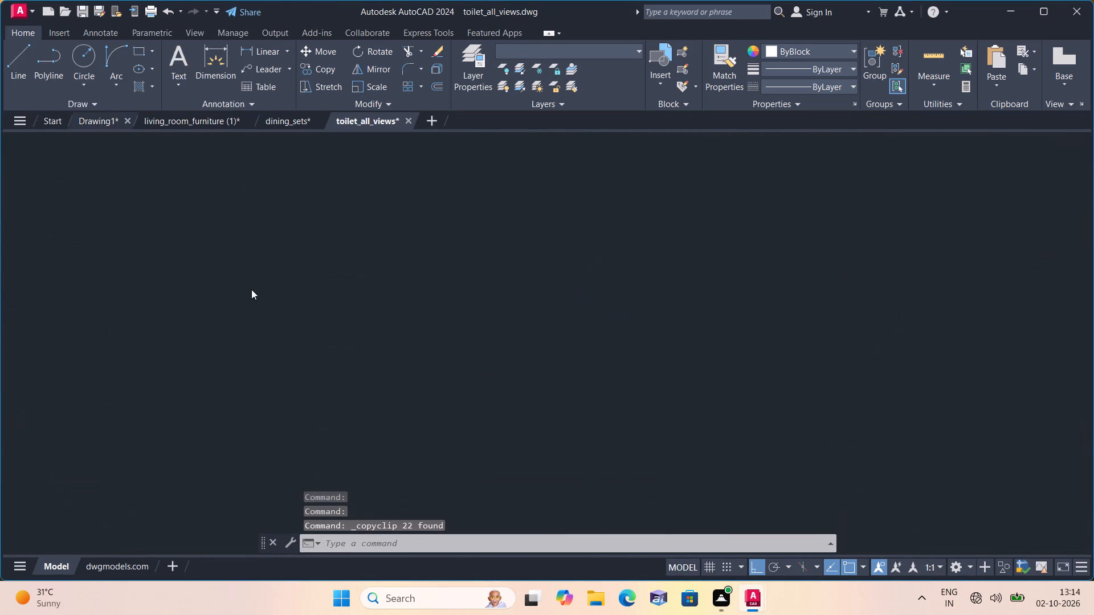
key(ctrl+v)
scroll(310, 343, up, 2)
click(309, 343)
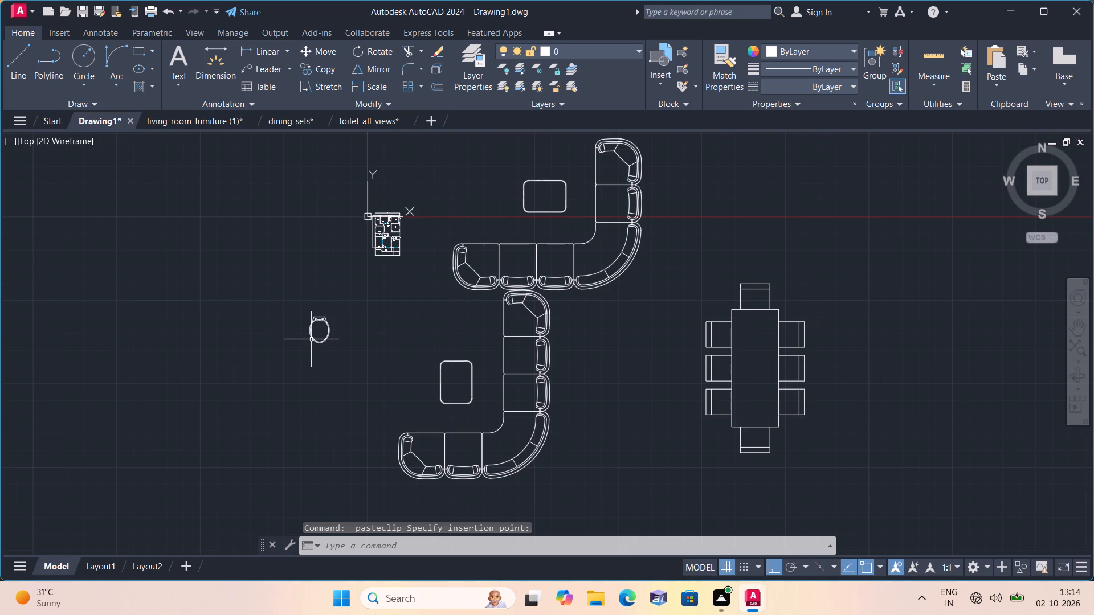
Rotate the whole pasted toilet by 90° about a point on its bowl's south edge, so its back faces west.
scroll(342, 349, up, 1)
drag(352, 355, 348, 349)
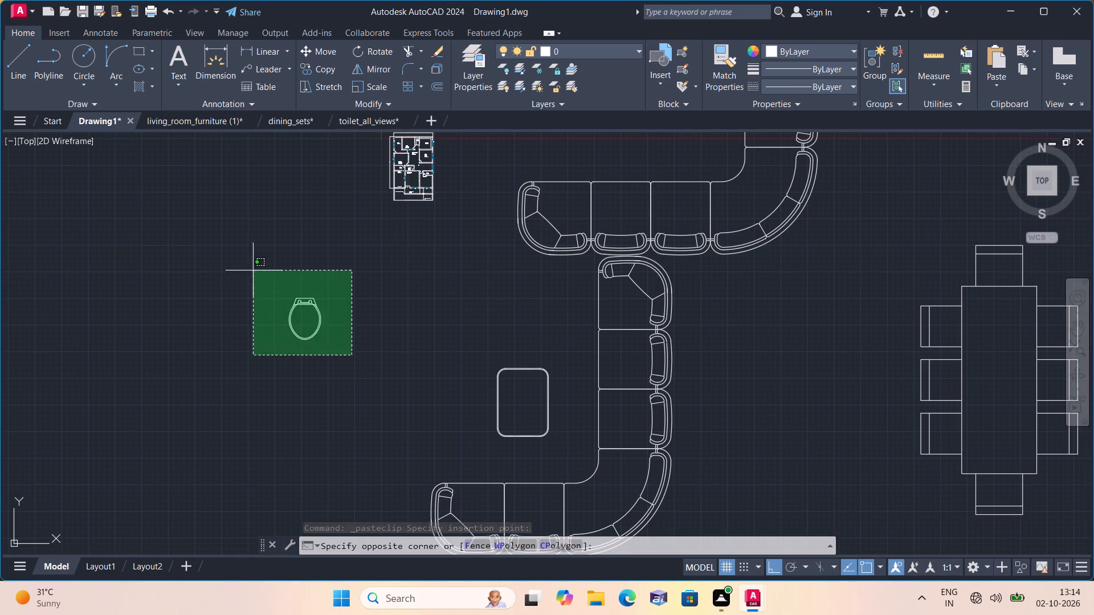
click(249, 268)
click(383, 50)
click(299, 339)
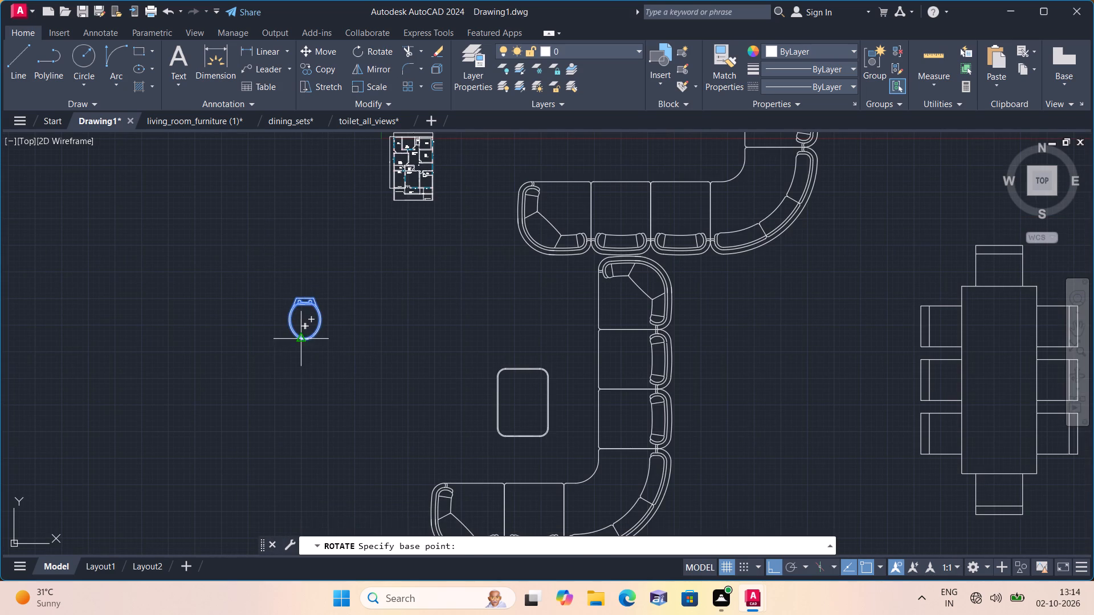
click(315, 249)
Mirror the rotated toilet across a vertical line just east of it, keeping the source object.
drag(340, 352, 332, 342)
click(159, 284)
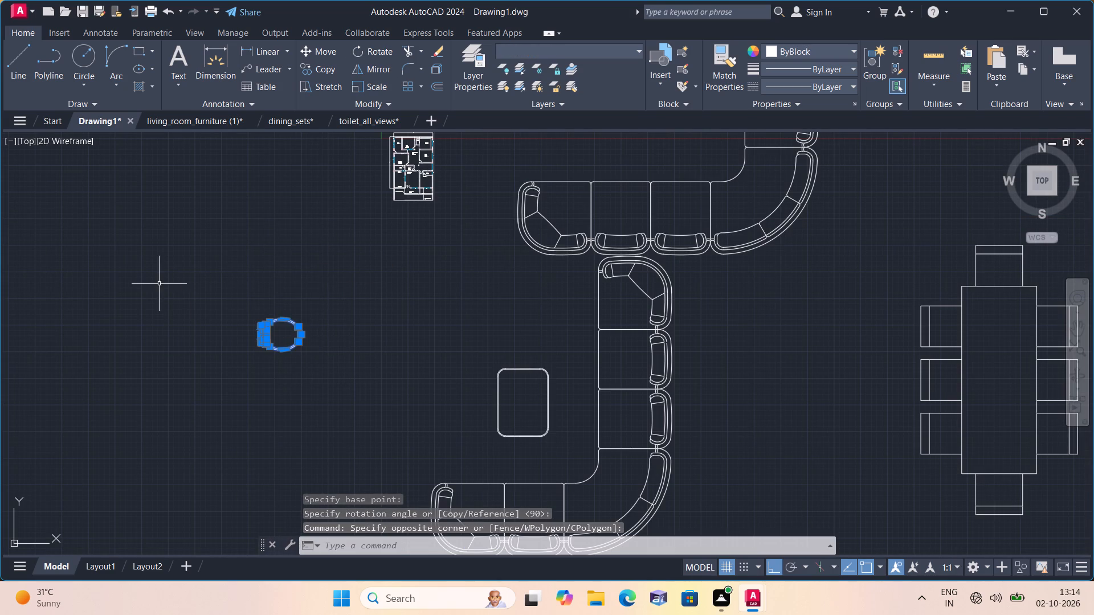
click(370, 70)
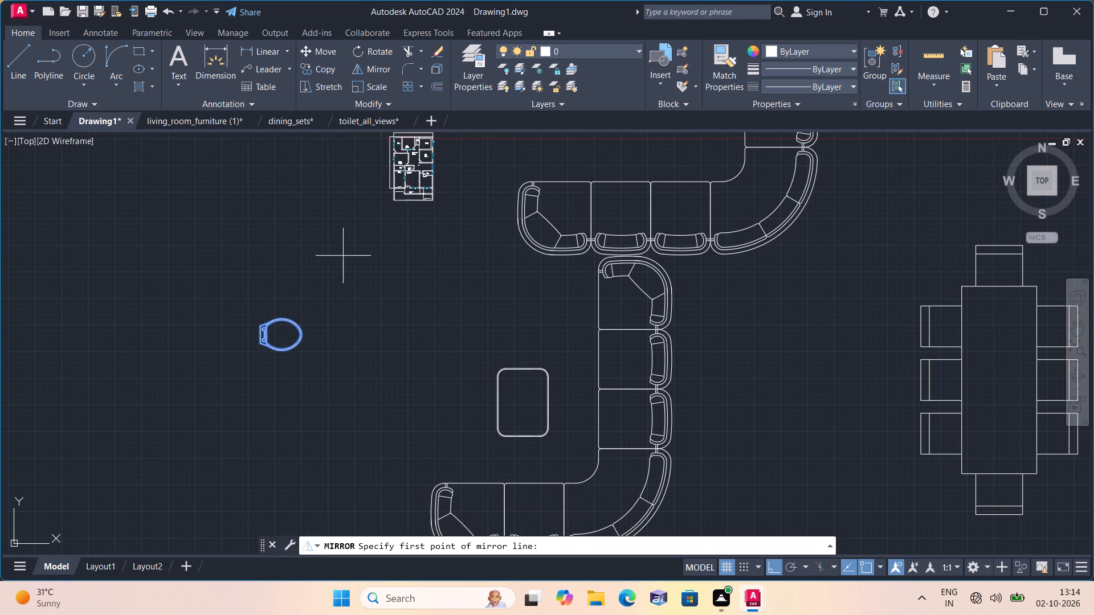
click(332, 346)
click(317, 241)
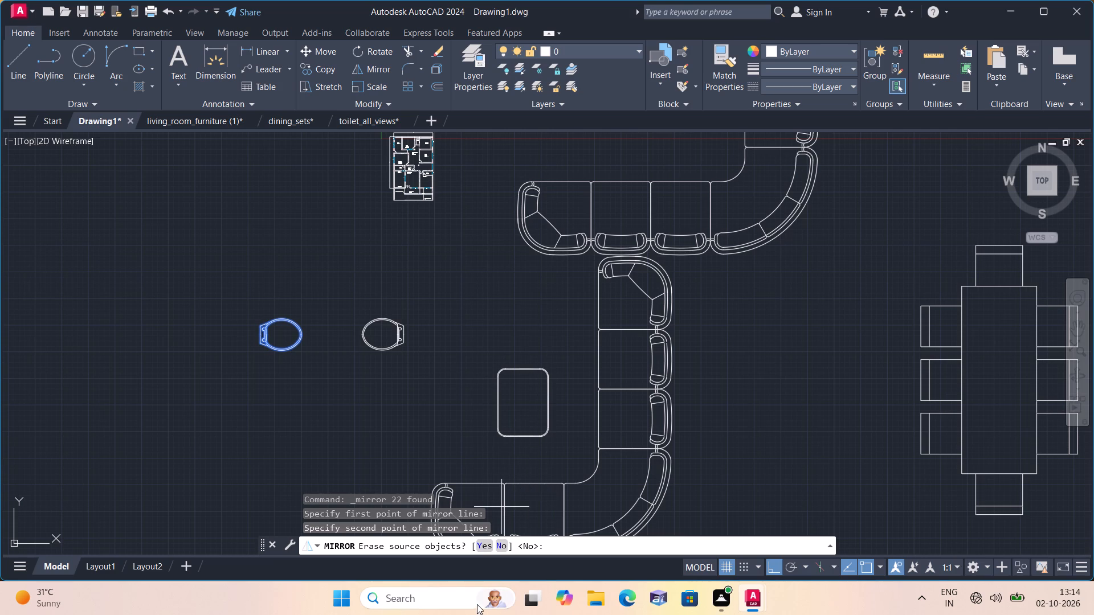
click(501, 544)
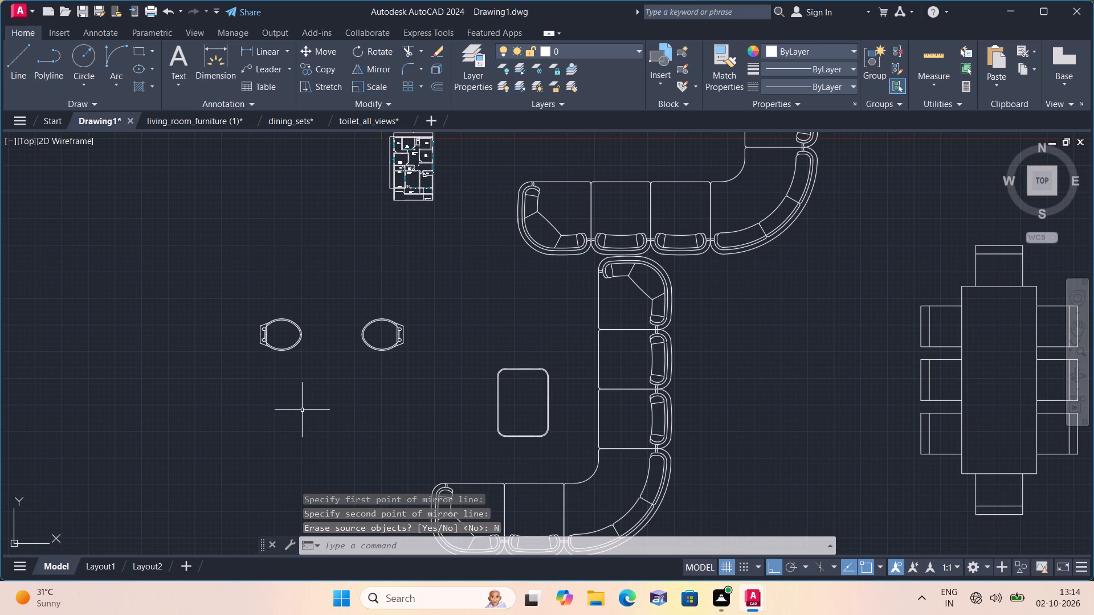
Open cooktop_2.dwg and copy the plain rectangular cooktop with three burners and three round knobs to the clipboard.
click(25, 5)
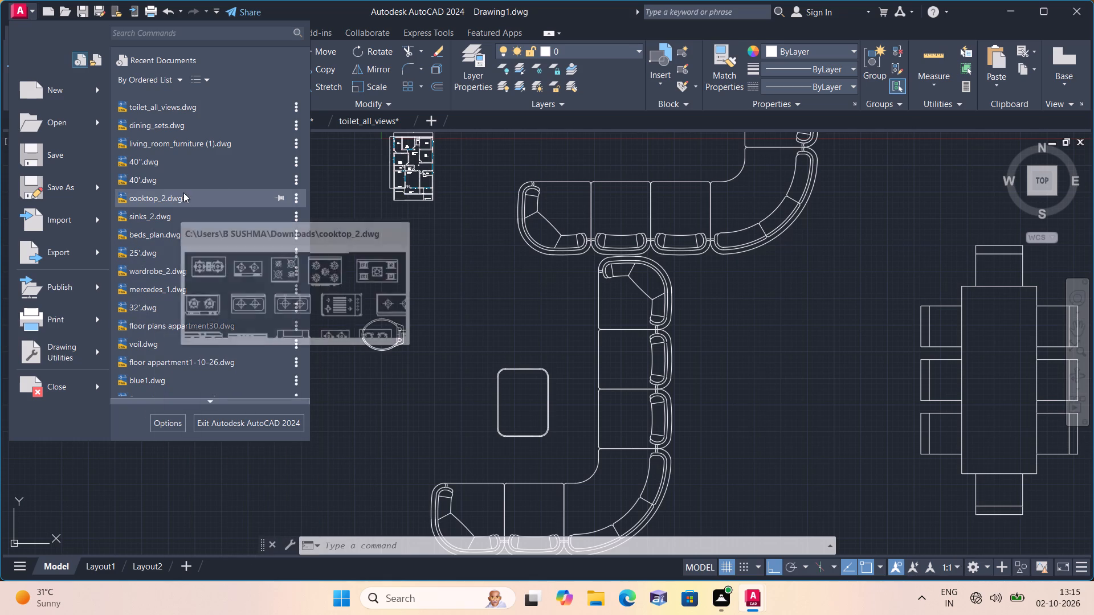
scroll(214, 142, up, 1)
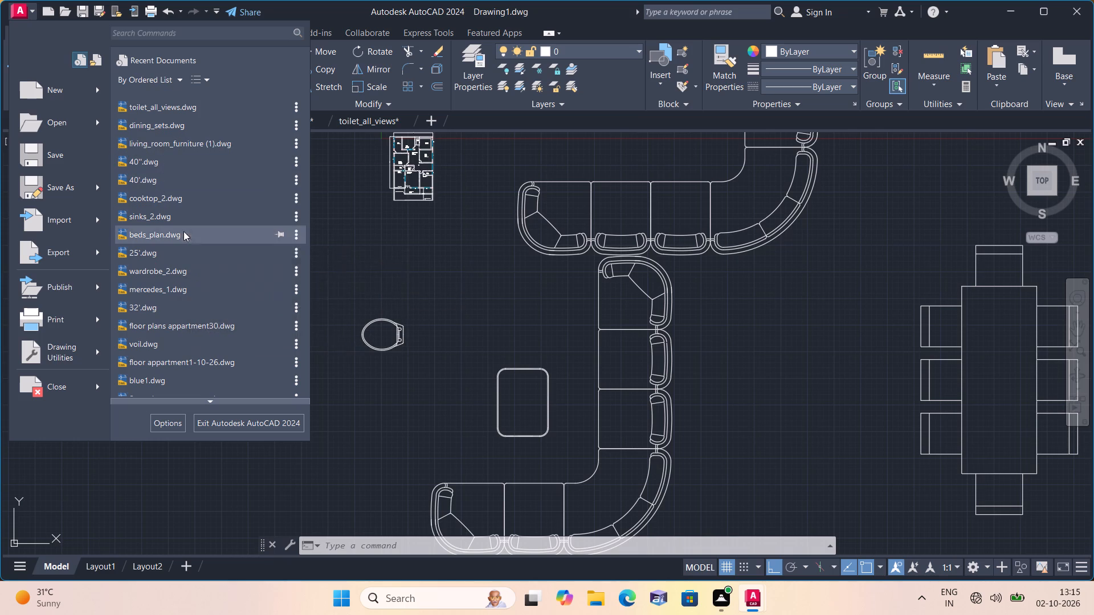
click(166, 196)
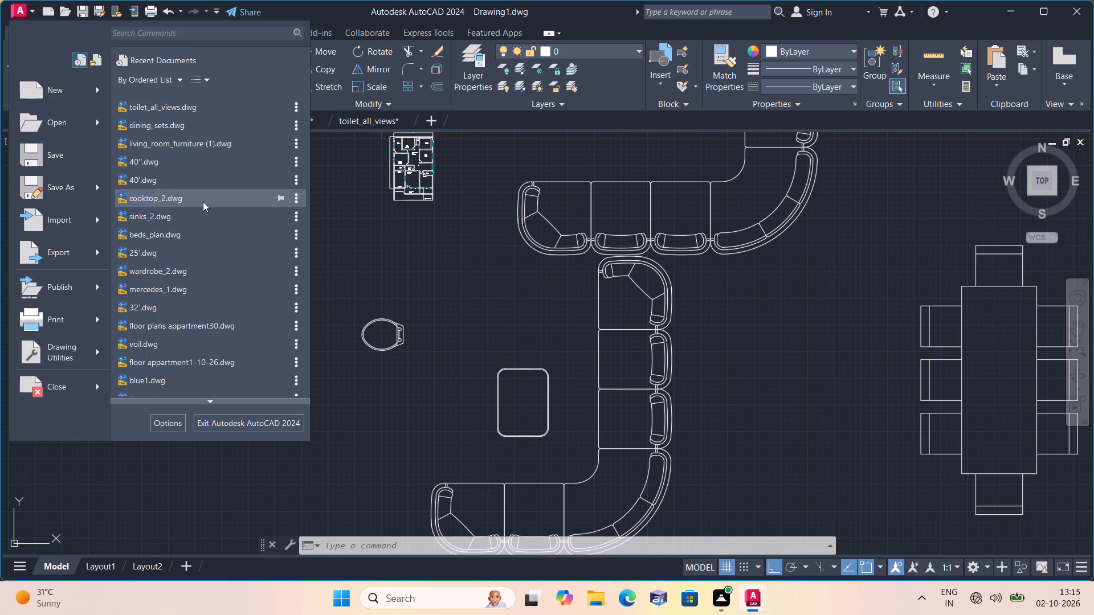
scroll(430, 284, down, 1)
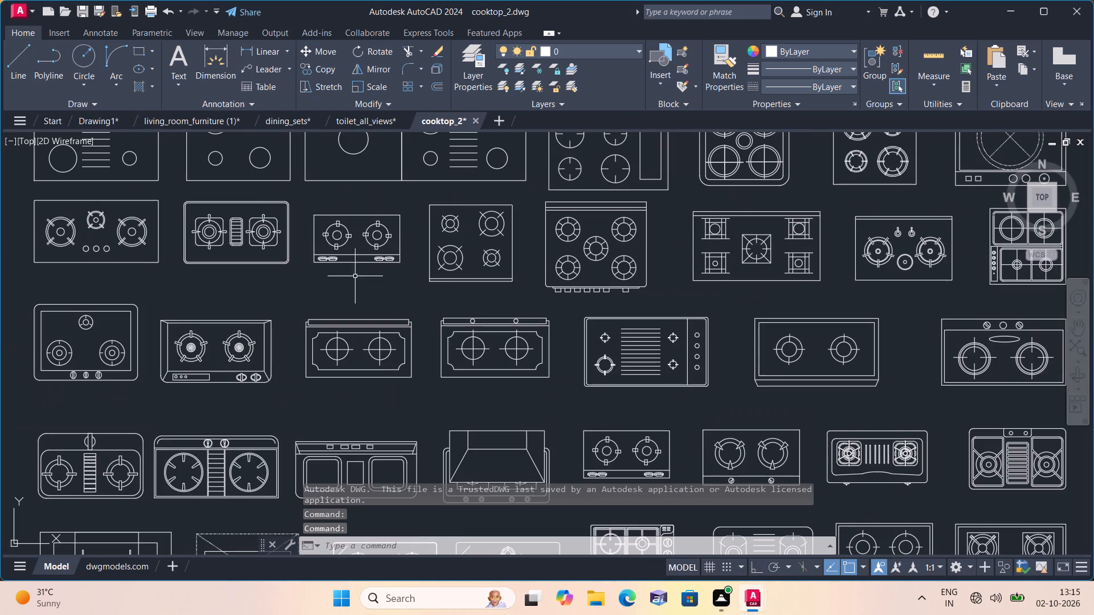
middle_drag(280, 279, 281, 347)
middle_drag(228, 339, 228, 341)
scroll(228, 339, down, 1)
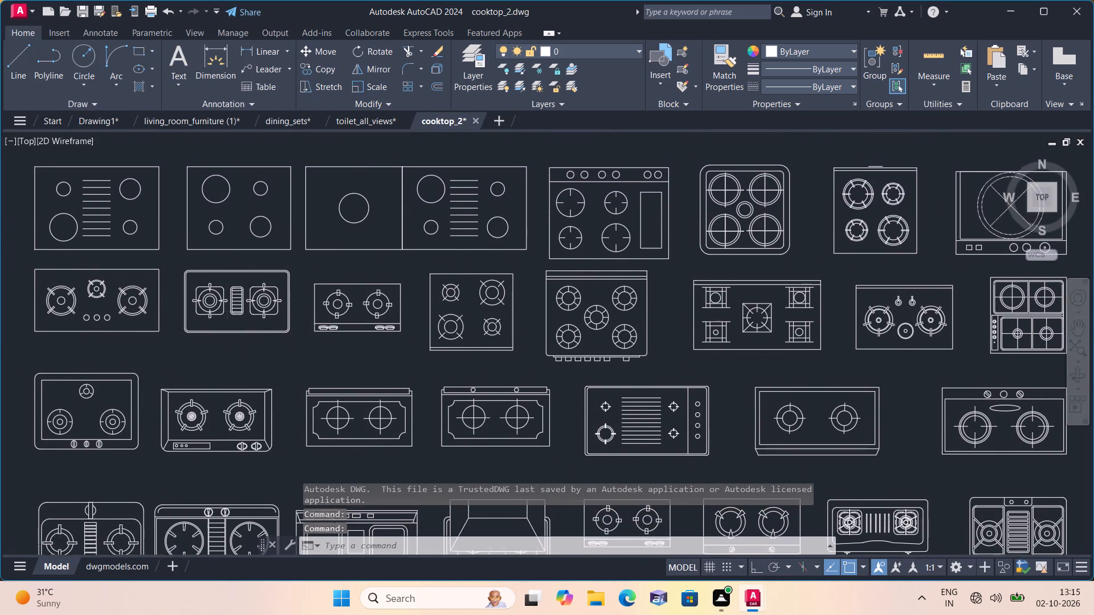
middle_drag(228, 341, 356, 358)
scroll(315, 339, up, 2)
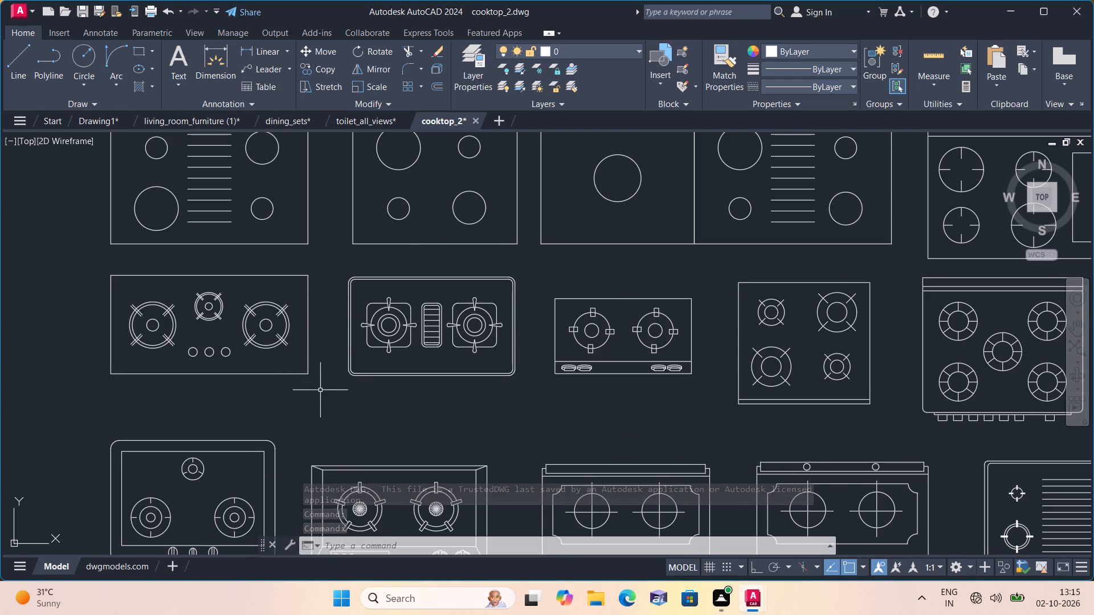
click(325, 392)
click(96, 265)
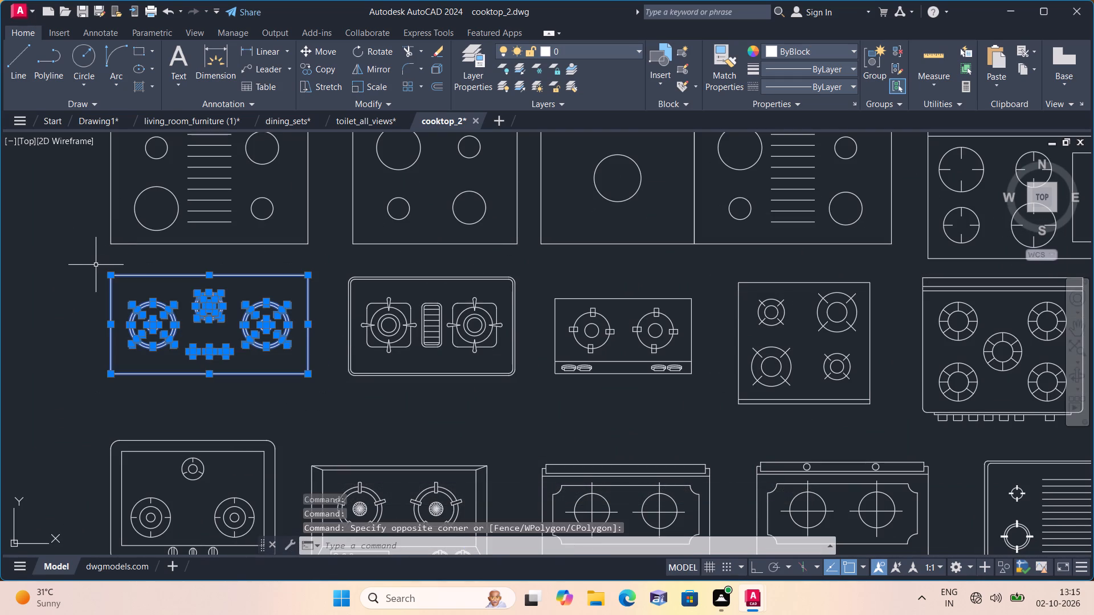
key(ctrl+c)
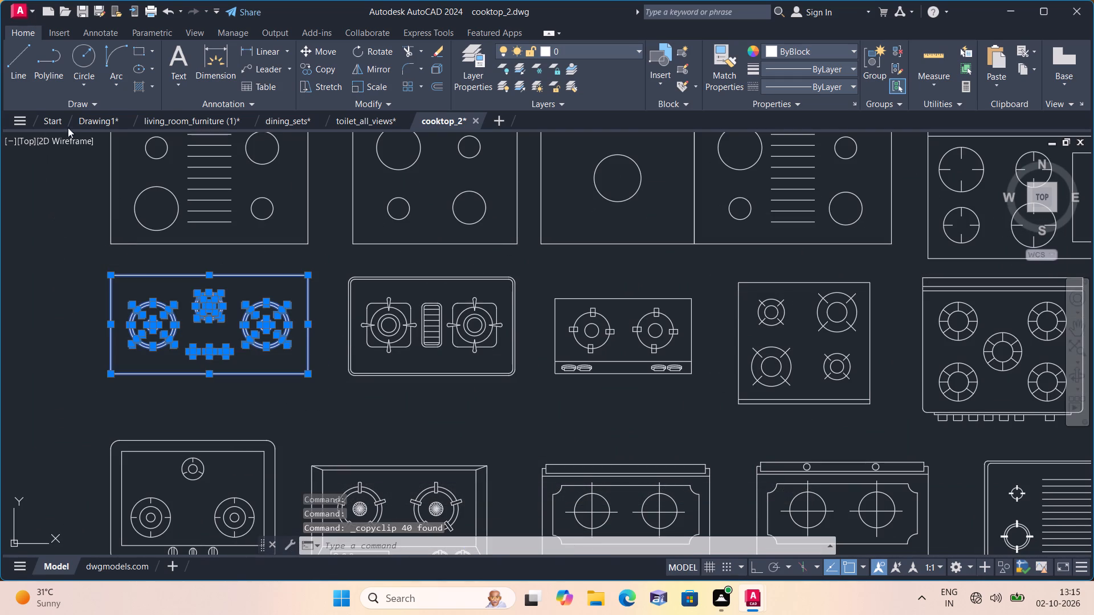
Paste the copied three-burner cooktop into Drawing1, northwest of the two toilets.
click(101, 119)
key(ctrl+v)
scroll(154, 250, down, 1)
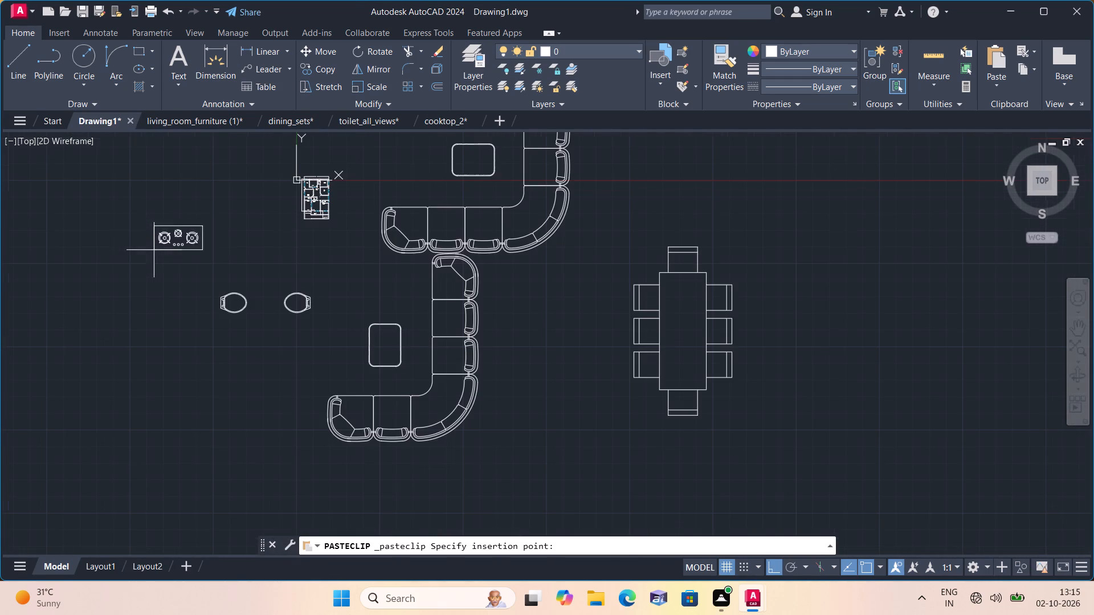
click(170, 253)
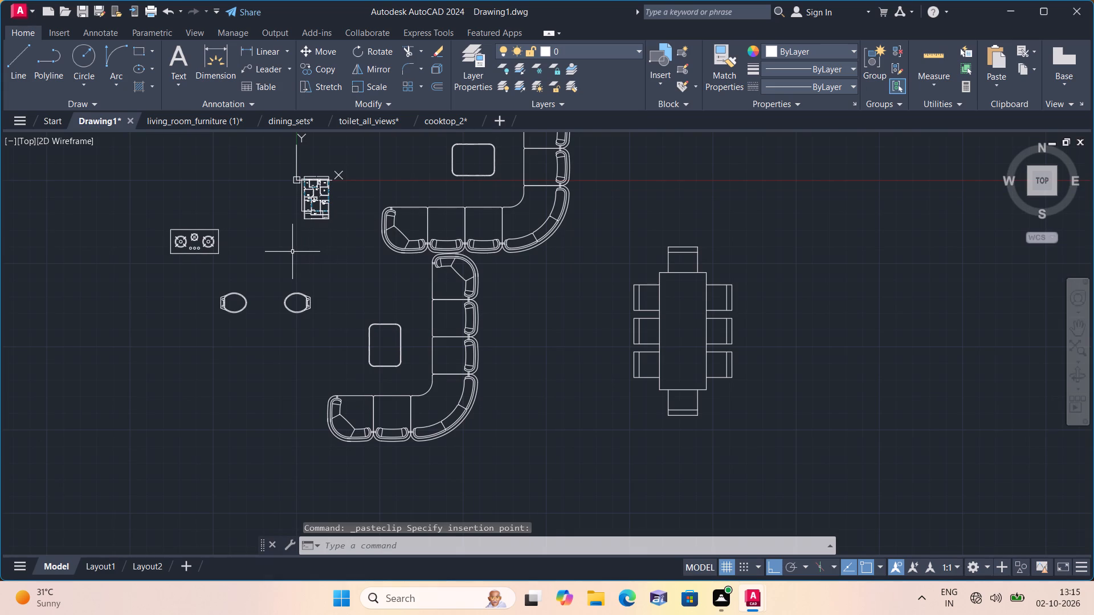
Open sinks_2.dwg and copy the nearly square single-bowl sink in the bottom row to the clipboard.
scroll(292, 252, up, 1)
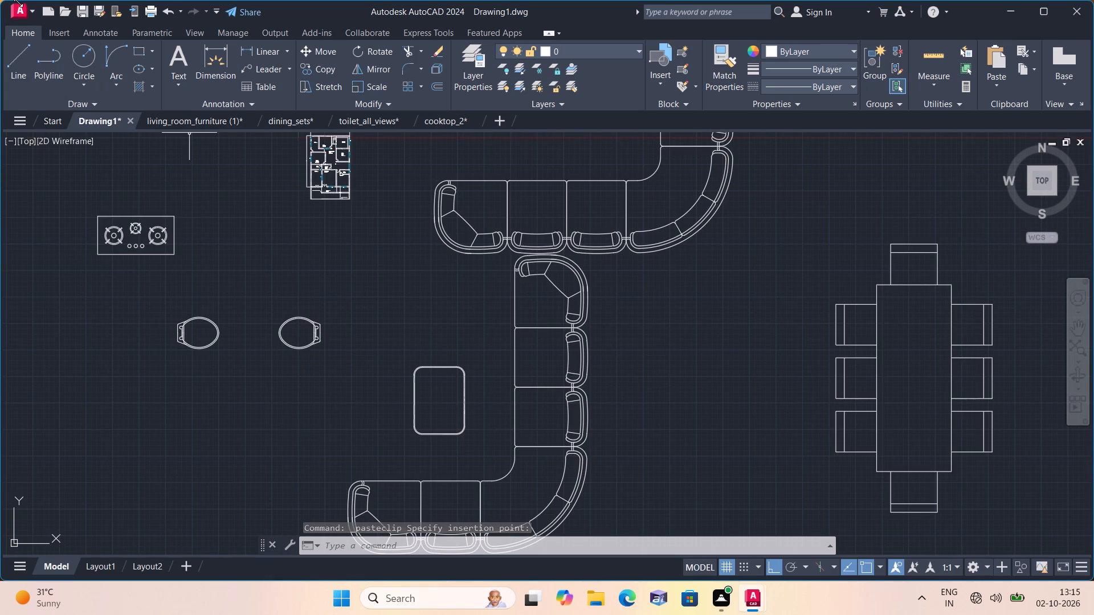
click(7, 0)
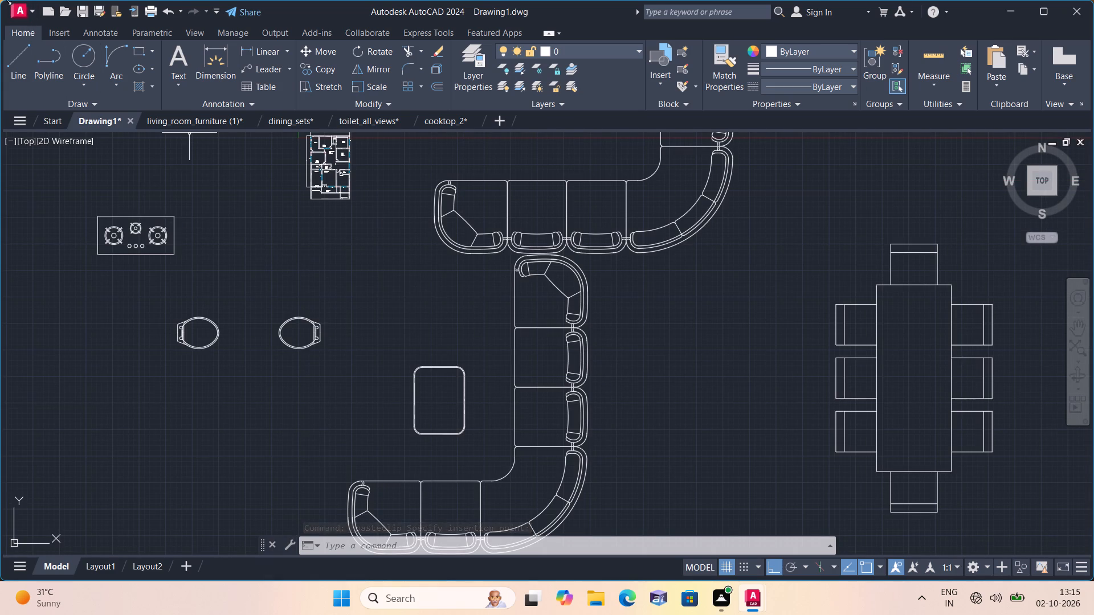
click(15, 13)
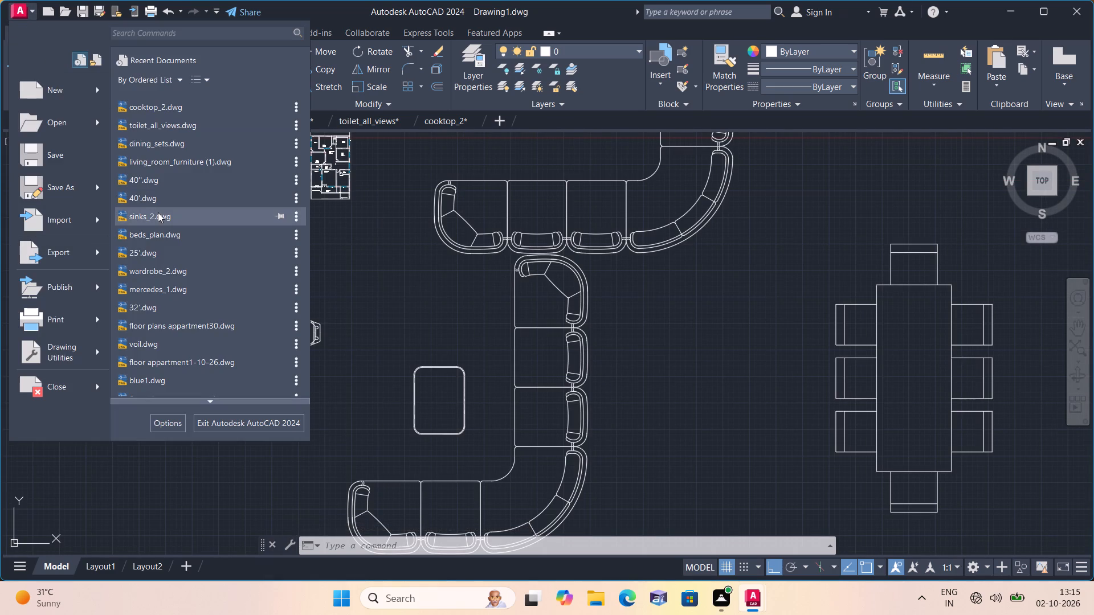
click(158, 212)
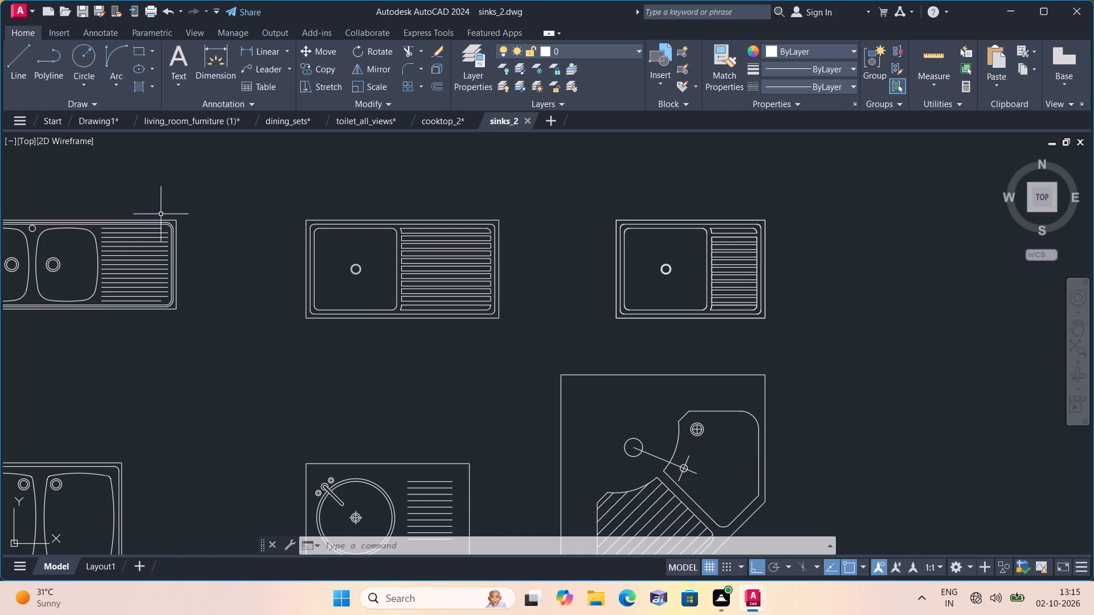
scroll(408, 373, down, 3)
middle_drag(388, 391, 406, 355)
scroll(402, 445, up, 2)
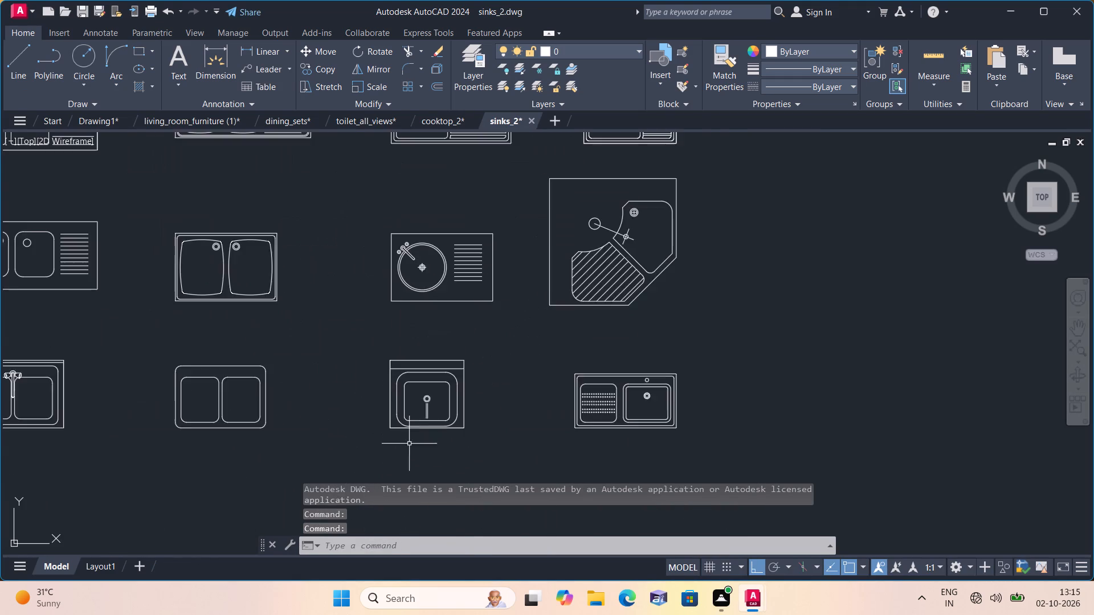
scroll(421, 438, up, 1)
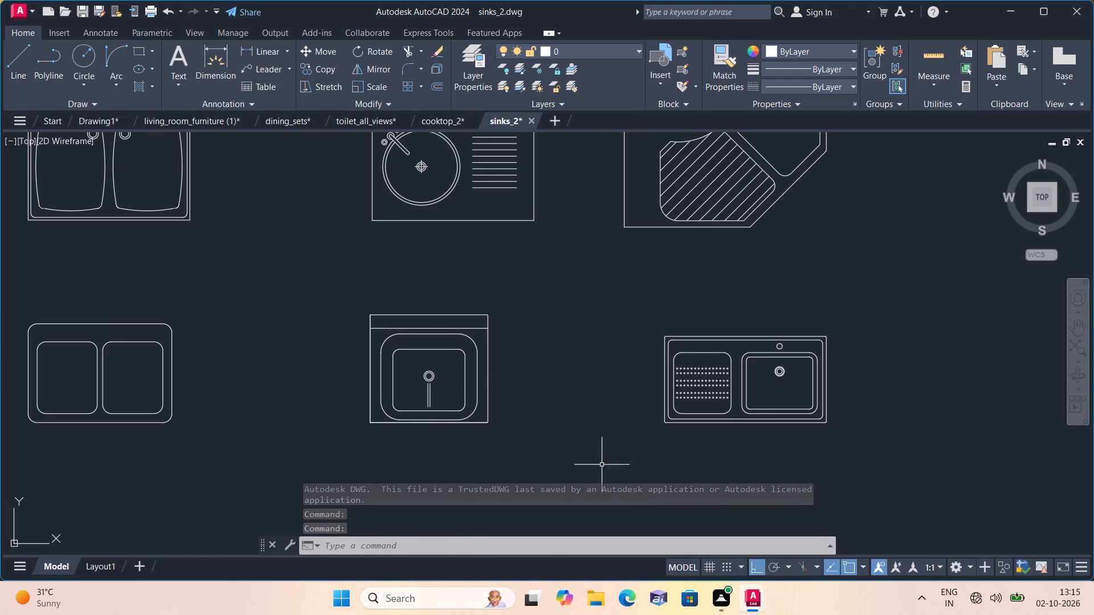
drag(543, 446, 539, 437)
click(321, 309)
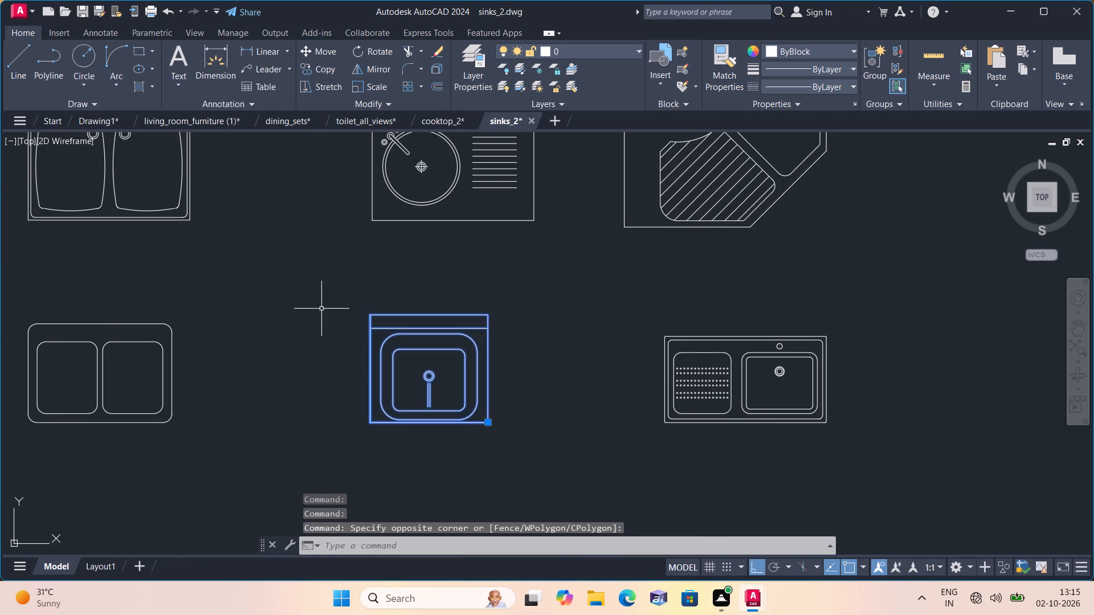
key(ctrl+c)
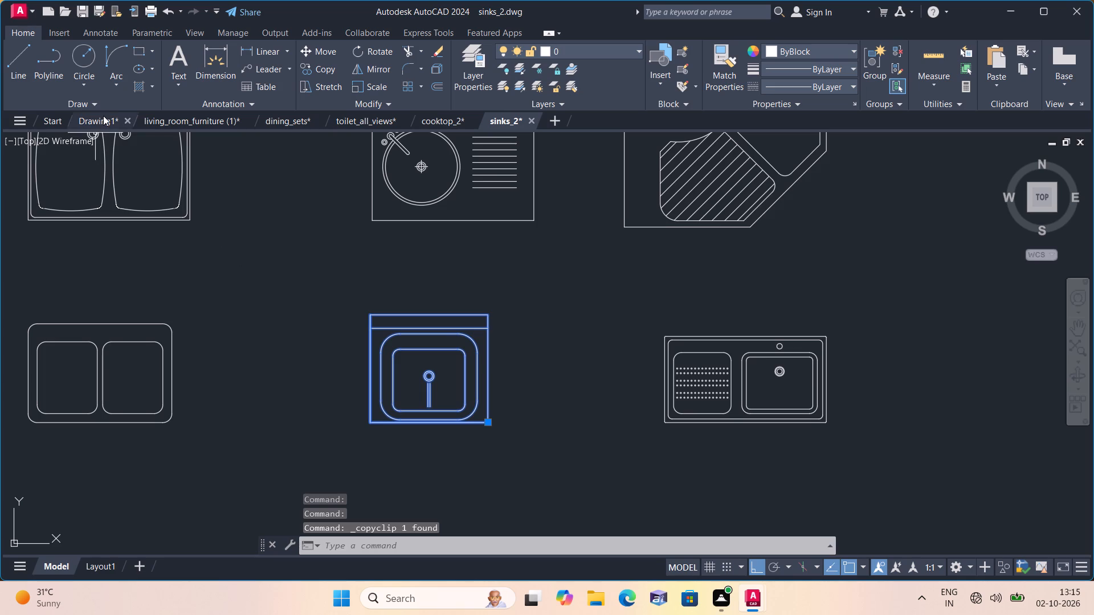
Paste the copied single-bowl sink into Drawing1, in the empty space south of the west toilet.
click(87, 123)
key(ctrl+v)
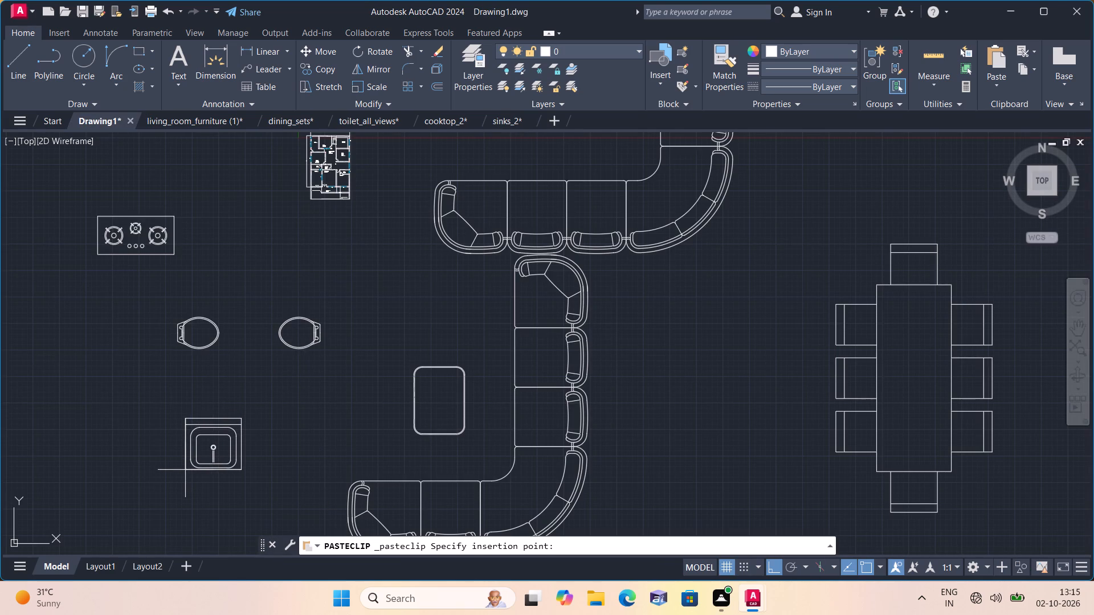
click(185, 470)
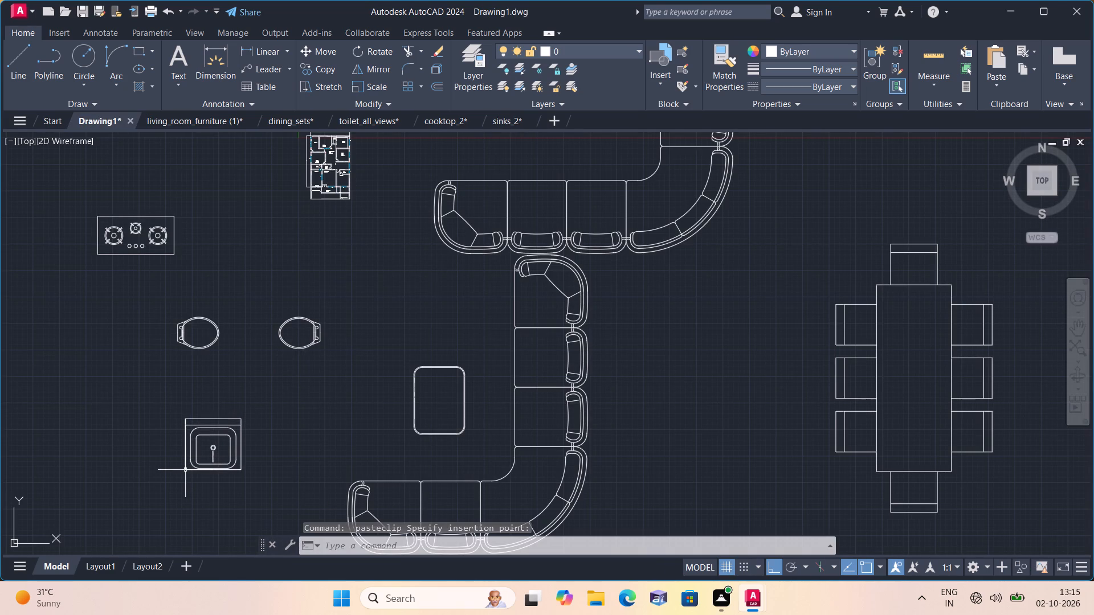
Mirror the pasted sink north about a horizontal line between it and the west toilet, erasing the source sink.
middle_drag(185, 470, 178, 421)
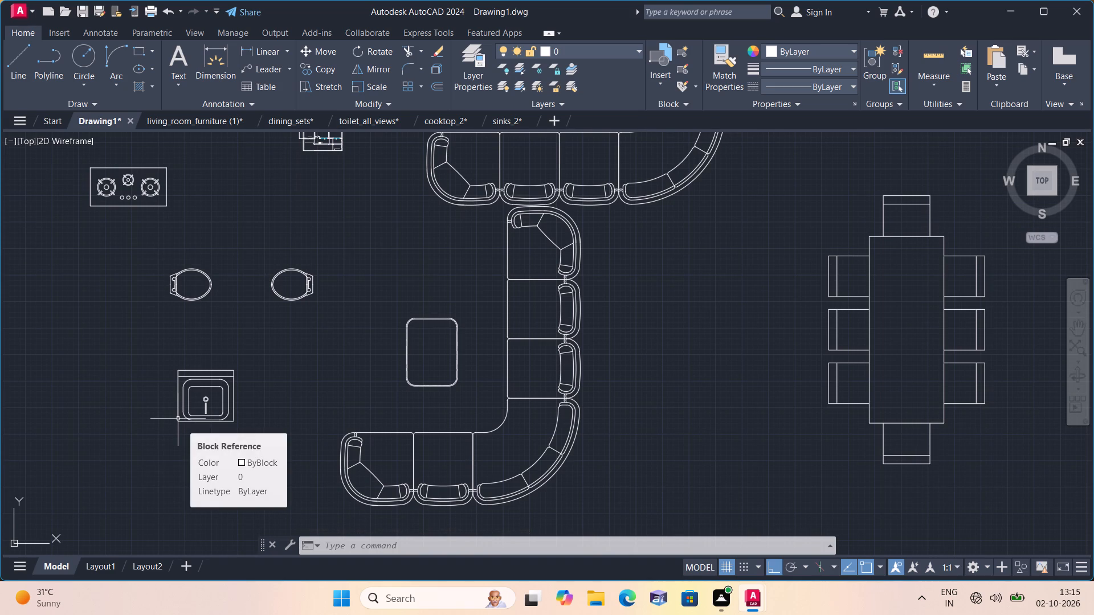
click(211, 420)
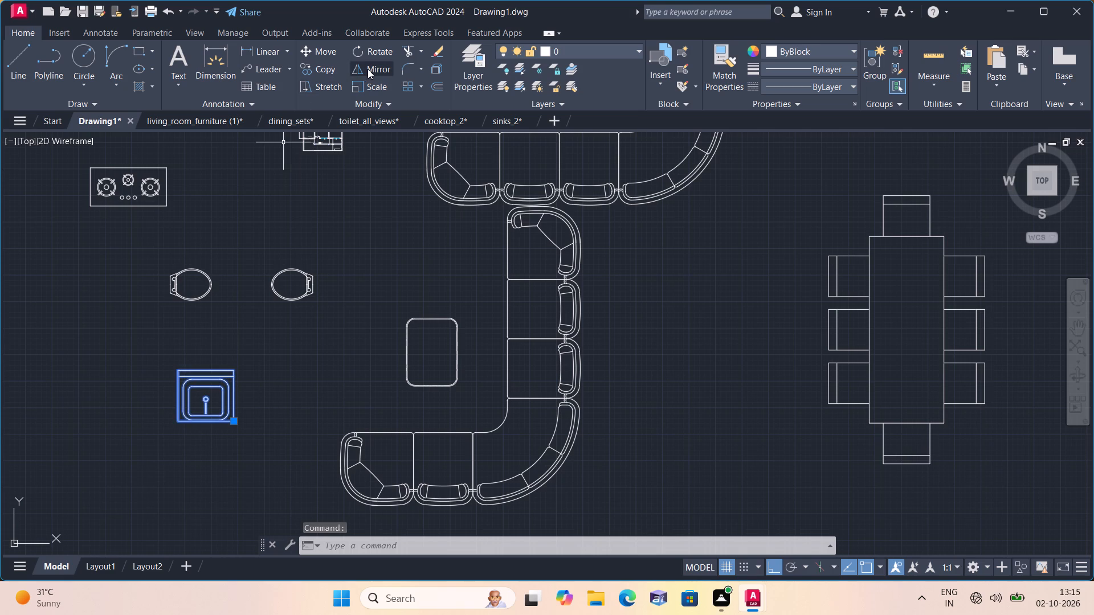
click(368, 69)
click(185, 341)
click(230, 339)
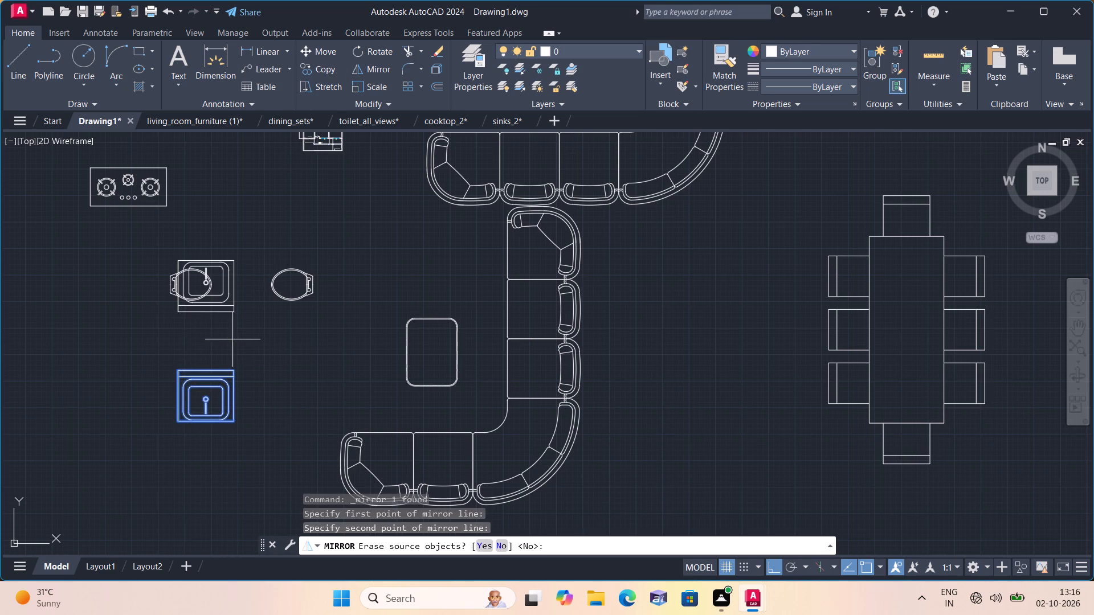
click(490, 543)
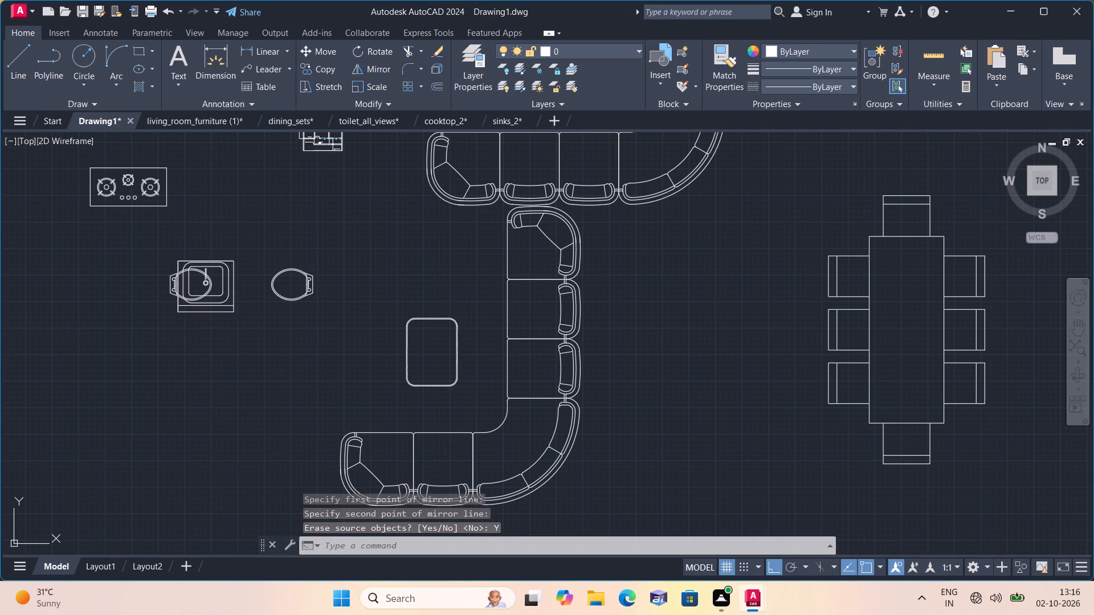
Mirror the sink overlapping the west toilet about a horizontal line just north of it, keeping the source sink.
scroll(234, 328, up, 4)
scroll(234, 329, down, 2)
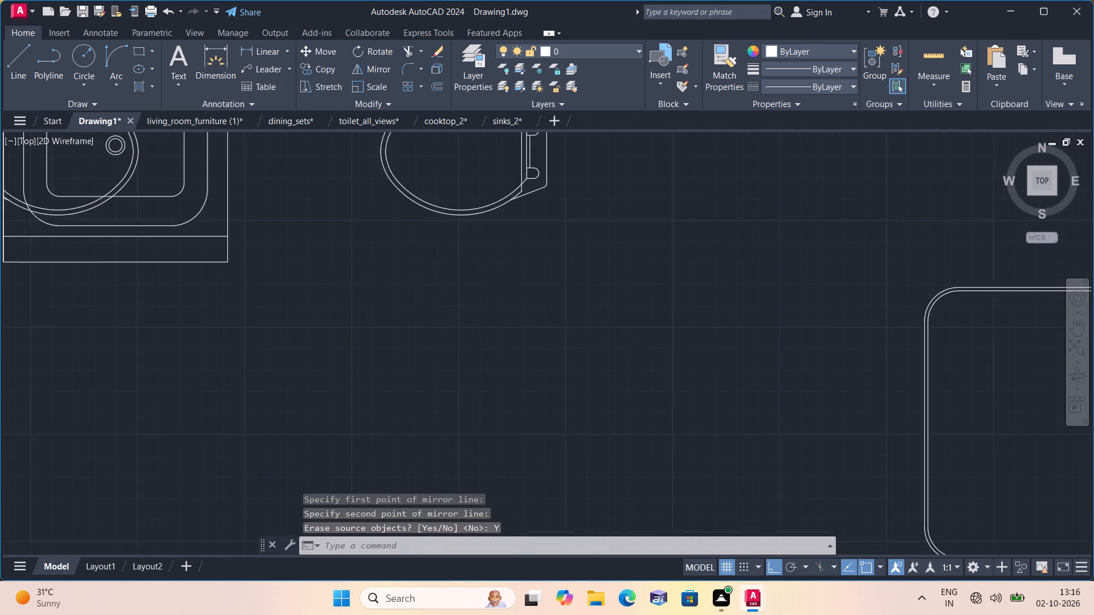
scroll(234, 329, down, 2)
scroll(234, 329, up, 1)
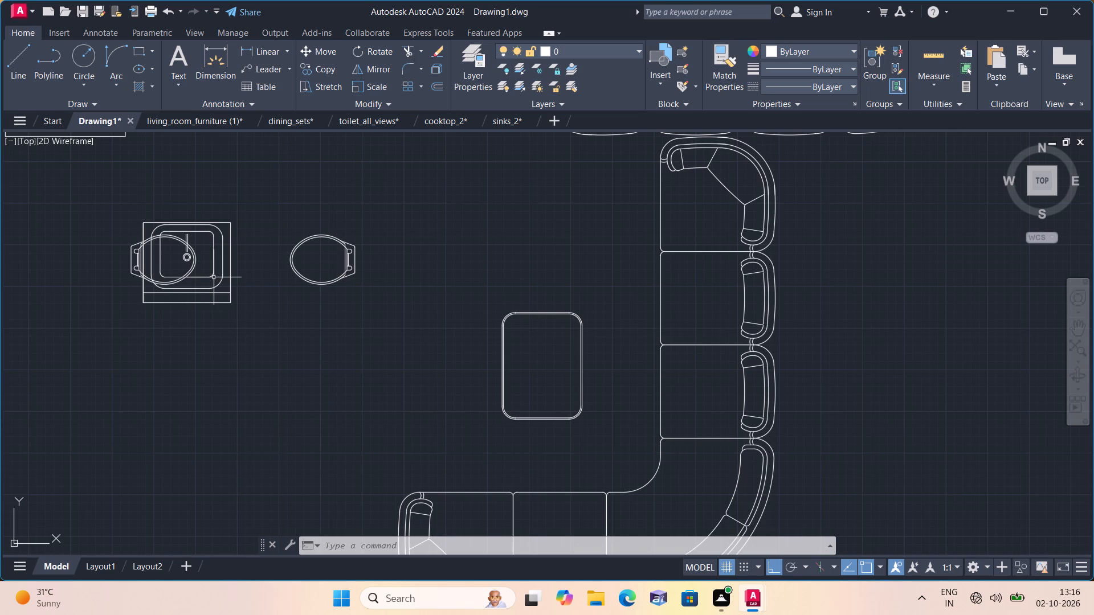
click(205, 296)
click(205, 296)
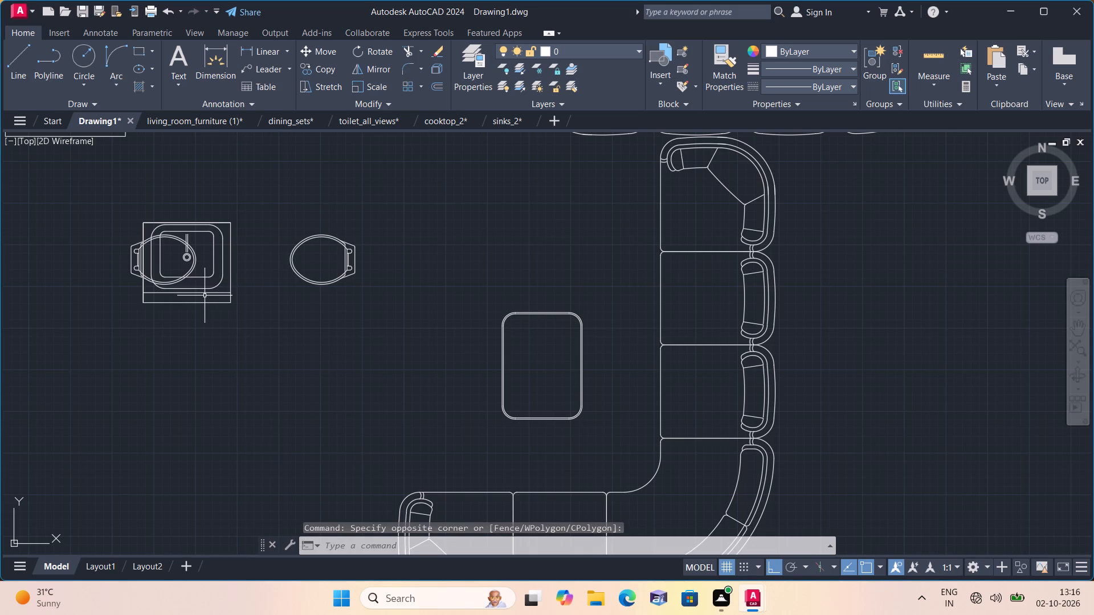
click(205, 296)
click(205, 296)
click(198, 285)
click(198, 295)
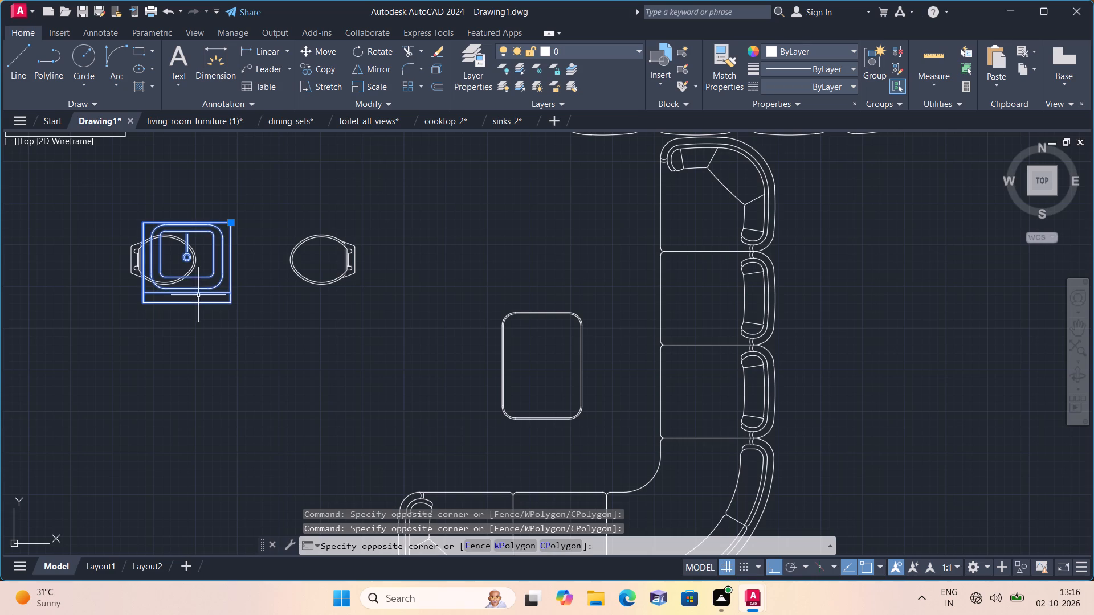
click(372, 63)
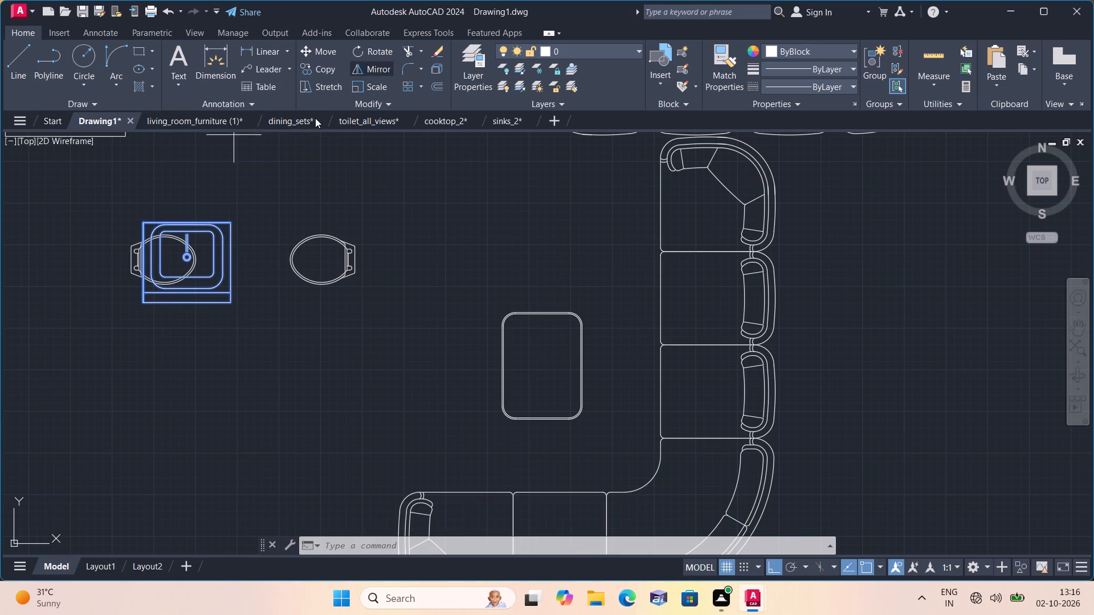
click(134, 193)
click(338, 212)
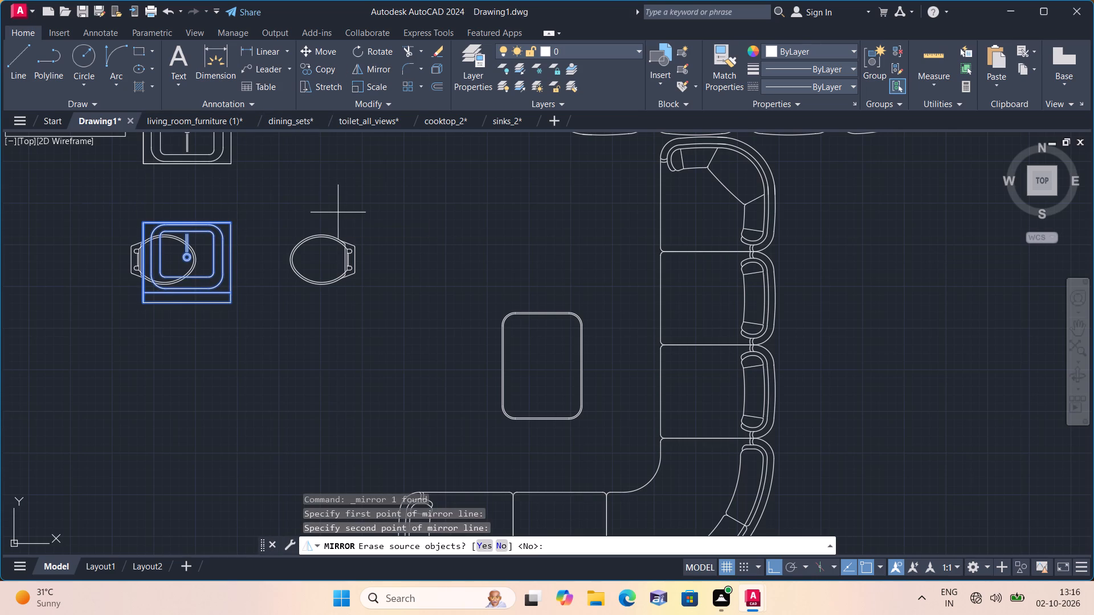
middle_drag(292, 206, 368, 297)
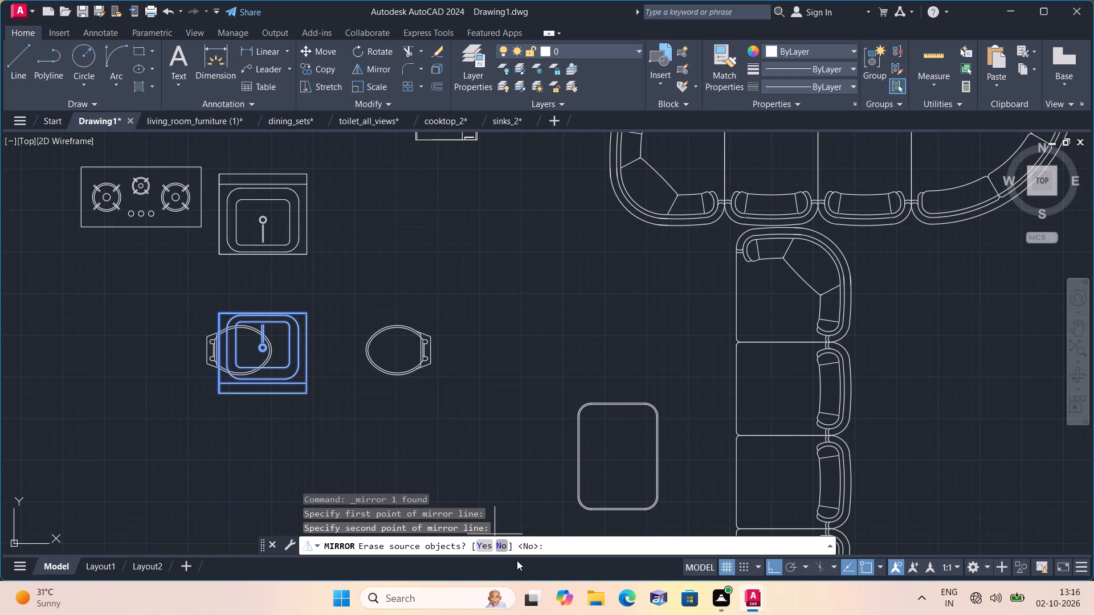
click(506, 546)
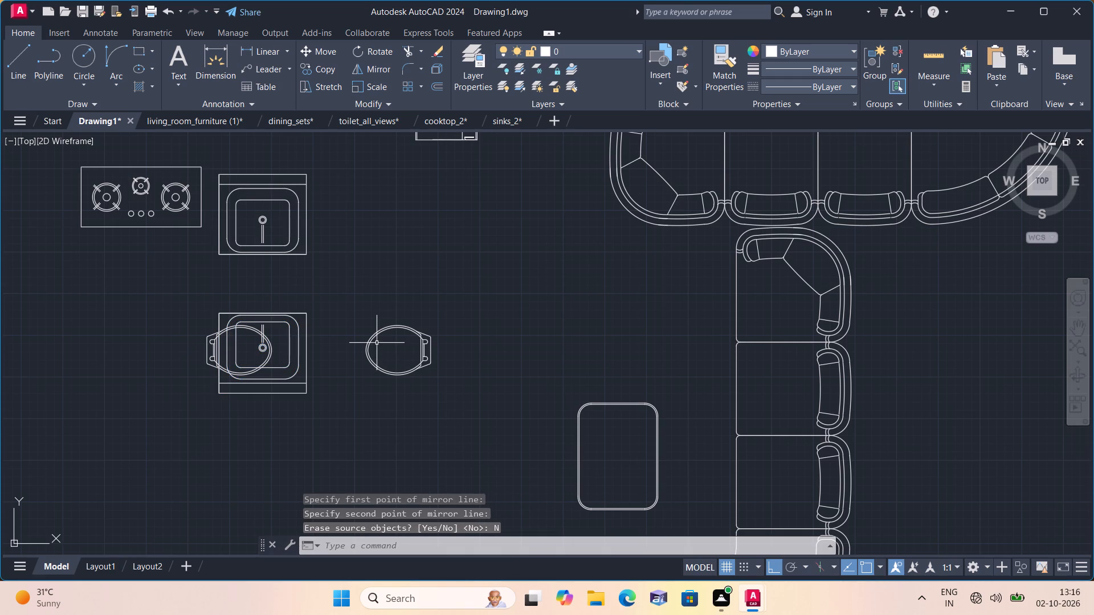
Copy the sink beside the cooktop straight east to the empty space north of the east toilet.
scroll(377, 329, down, 1)
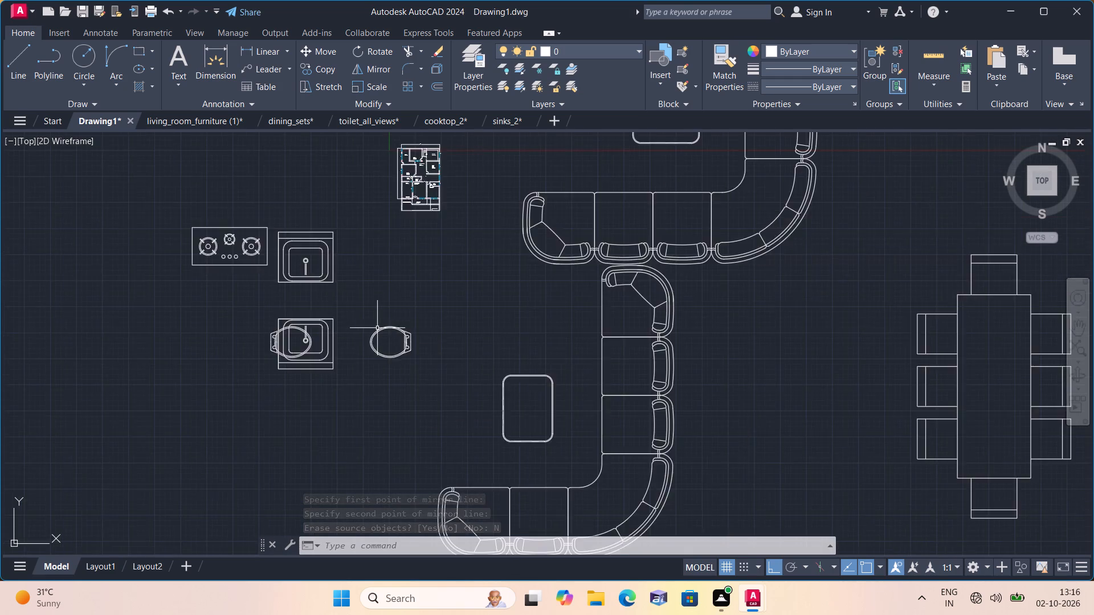
scroll(377, 328, down, 1)
scroll(377, 327, up, 3)
scroll(313, 289, down, 1)
middle_drag(305, 293, 288, 346)
click(272, 297)
click(271, 290)
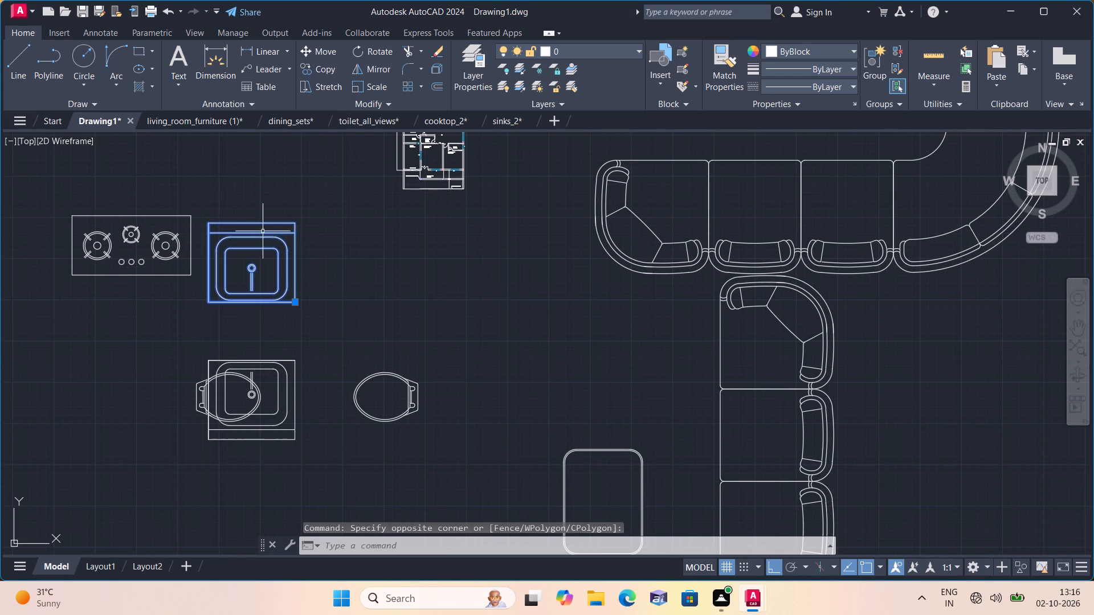
click(328, 65)
click(268, 266)
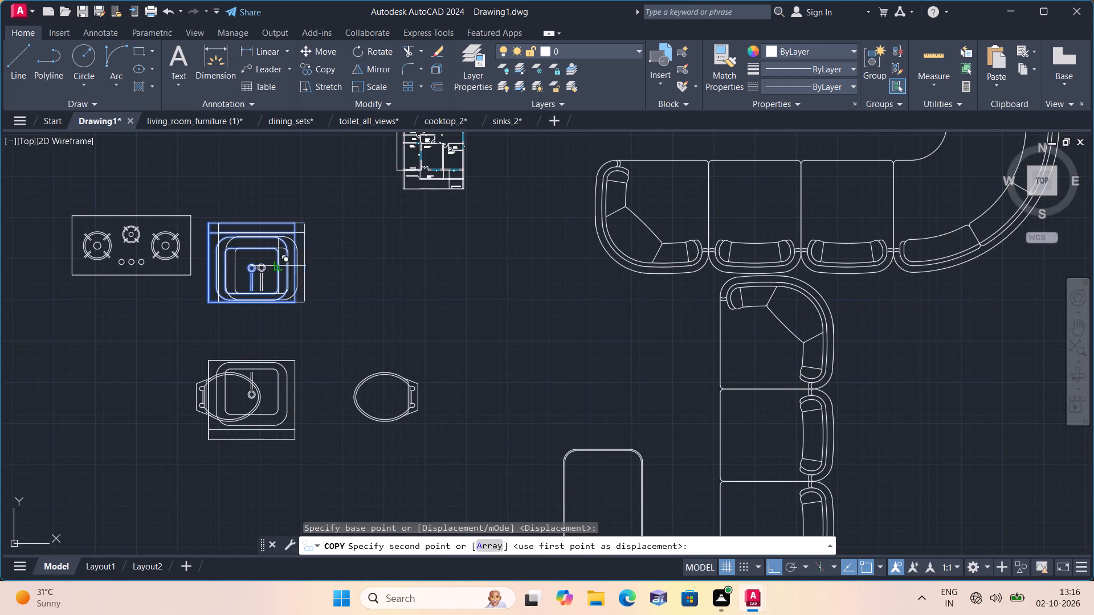
click(450, 292)
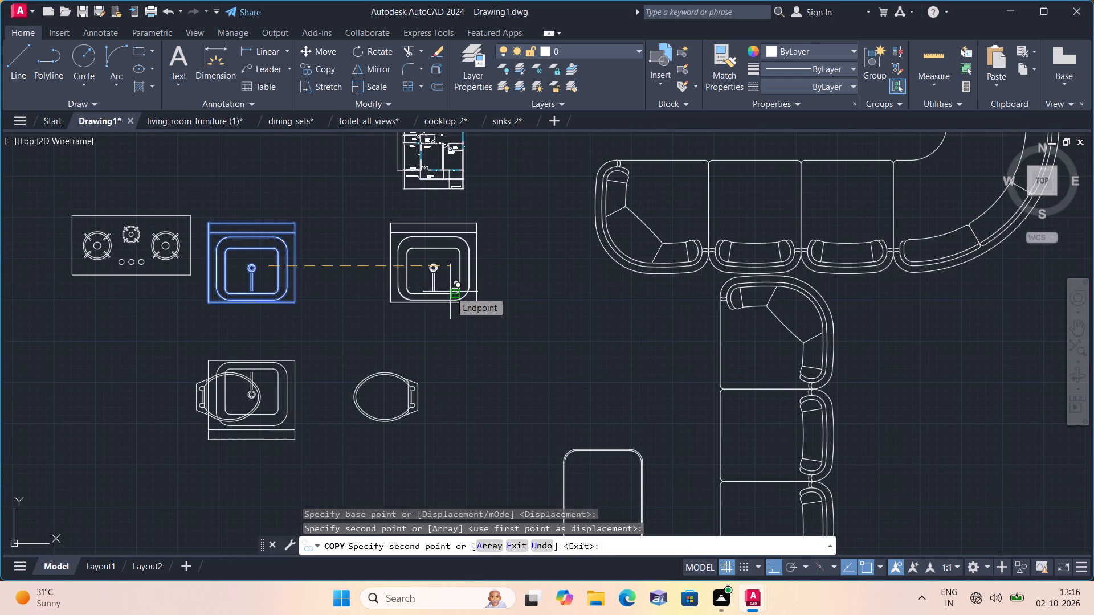
key(Escape)
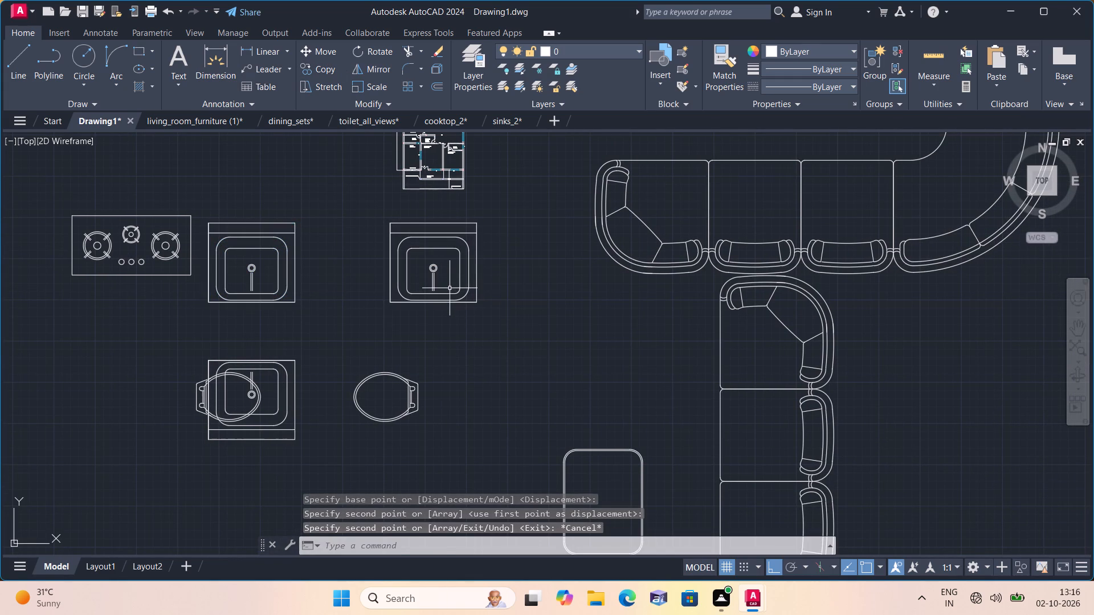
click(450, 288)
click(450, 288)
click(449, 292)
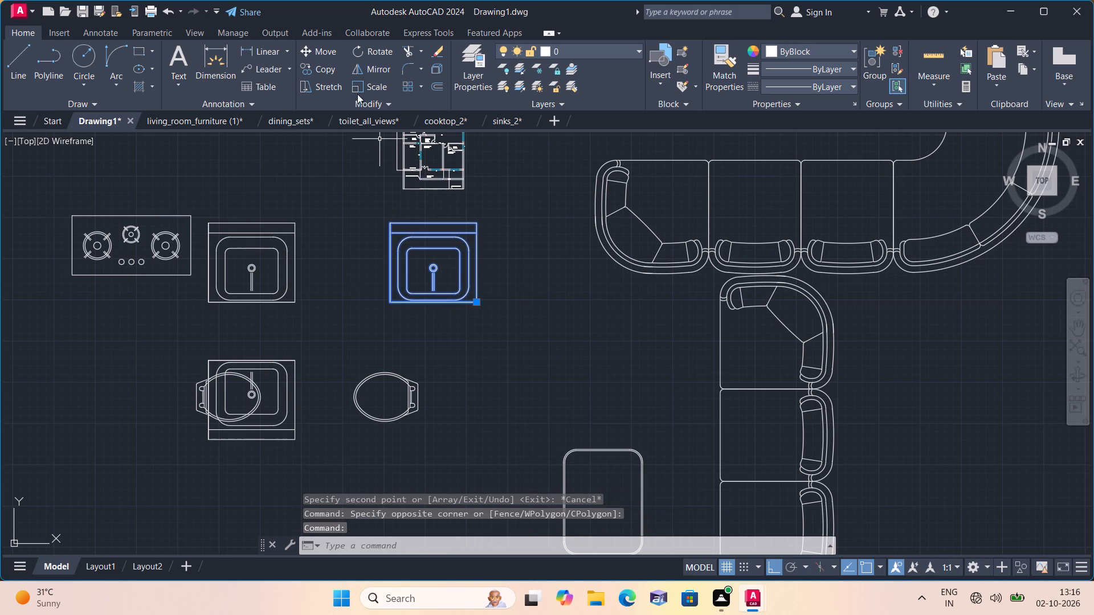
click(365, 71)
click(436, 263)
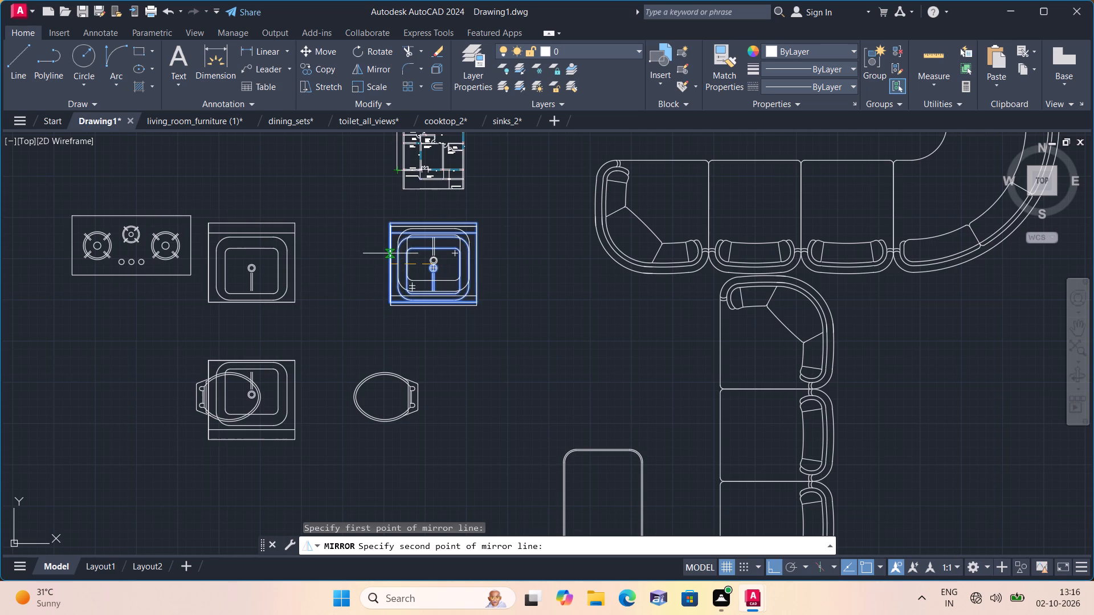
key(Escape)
Move the copied sink a short distance straight south, closer to the east toilet.
scroll(432, 274, up, 1)
click(451, 314)
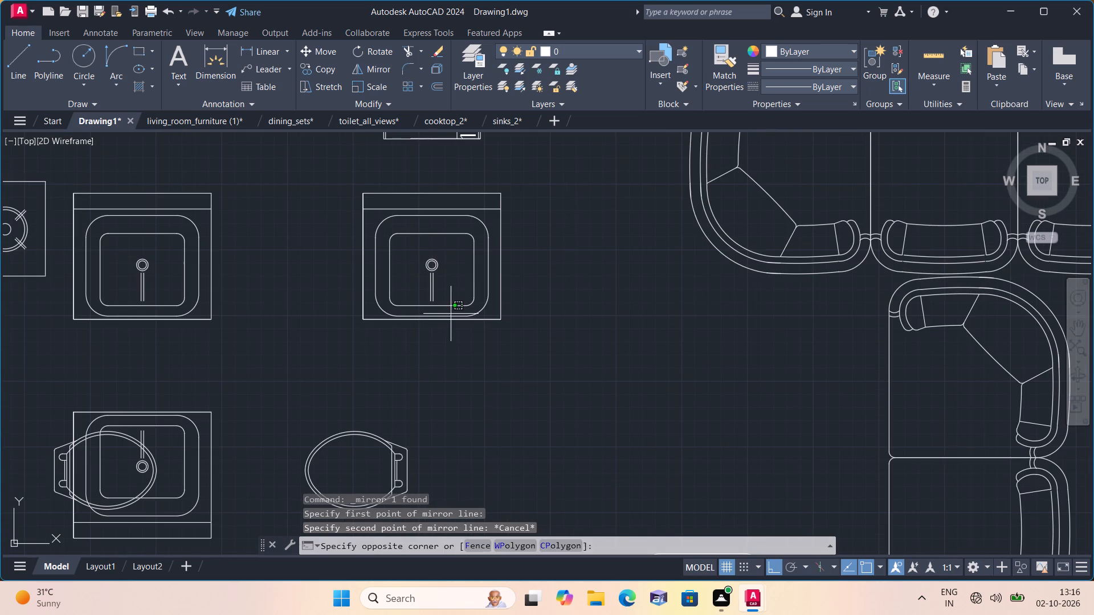
click(447, 304)
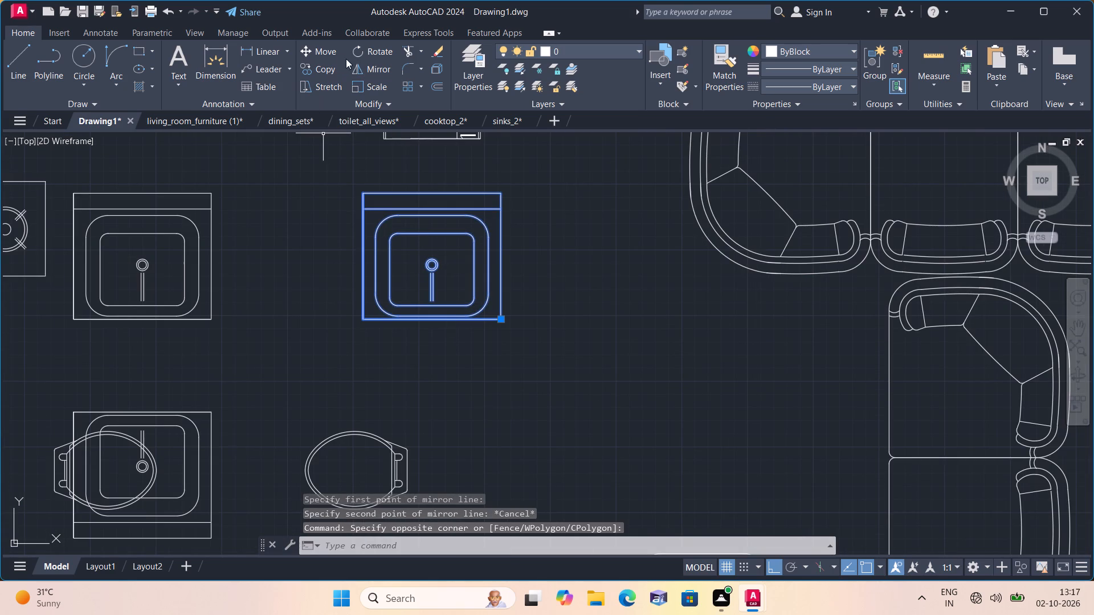
click(330, 50)
drag(452, 265, 462, 296)
click(473, 337)
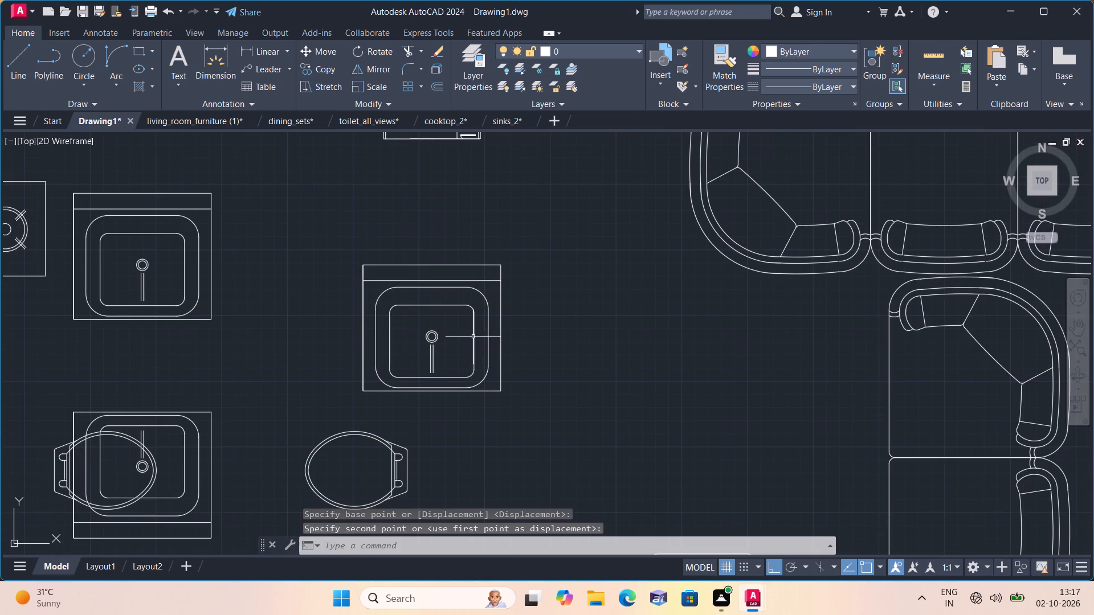
Rotate the moved sink 90° about a point inside its bowl.
click(481, 362)
click(473, 349)
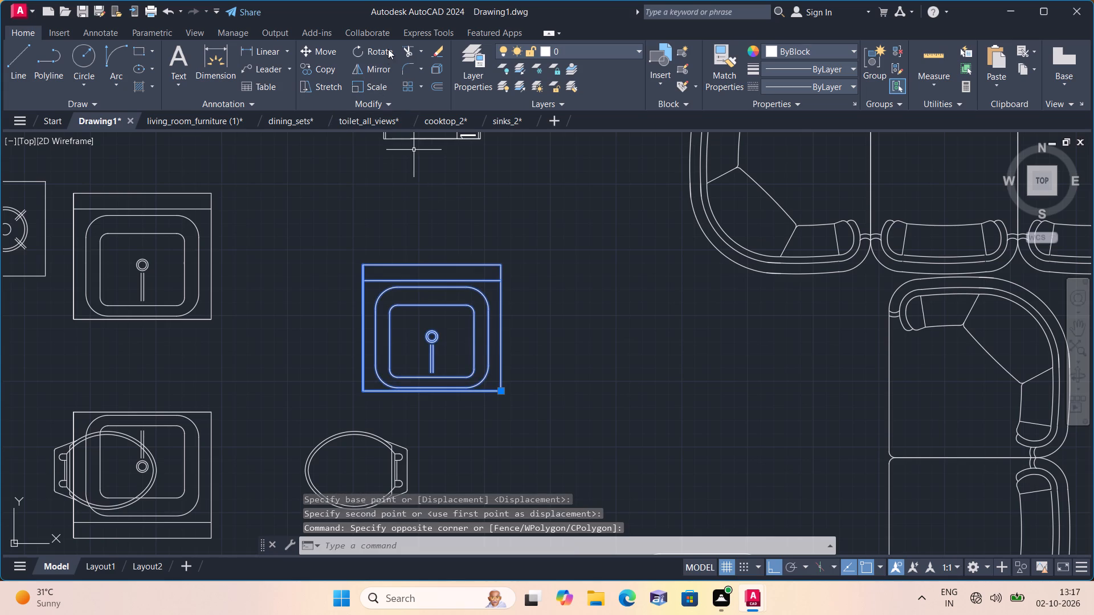
click(382, 54)
click(421, 318)
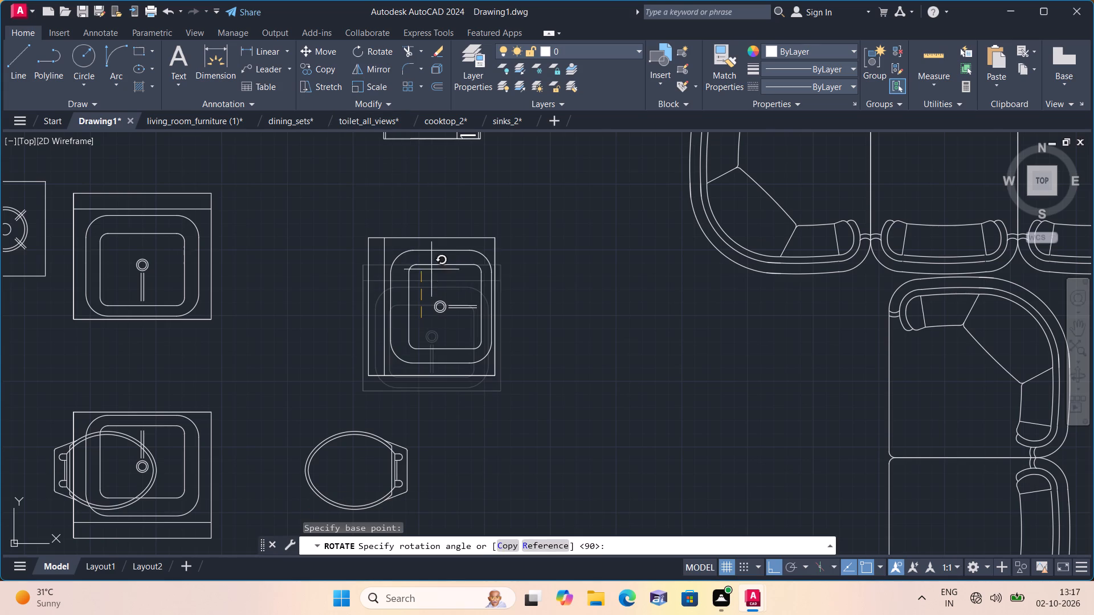
click(420, 233)
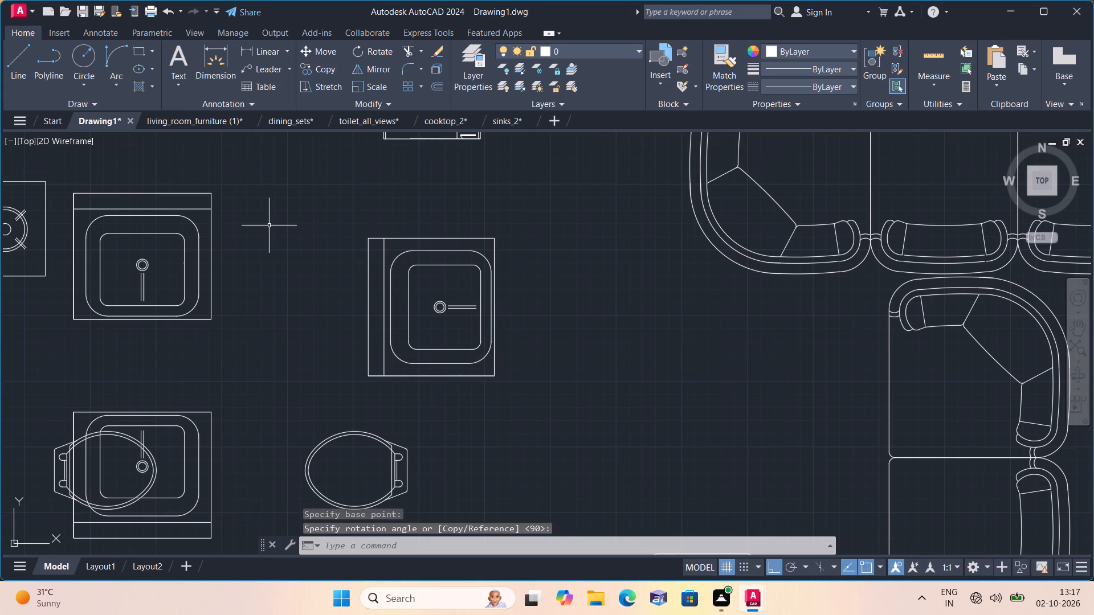
Open beds_plan.dwg and copy the wavy-edged double bed without nightstands in the second row to the clipboard.
scroll(269, 224, down, 2)
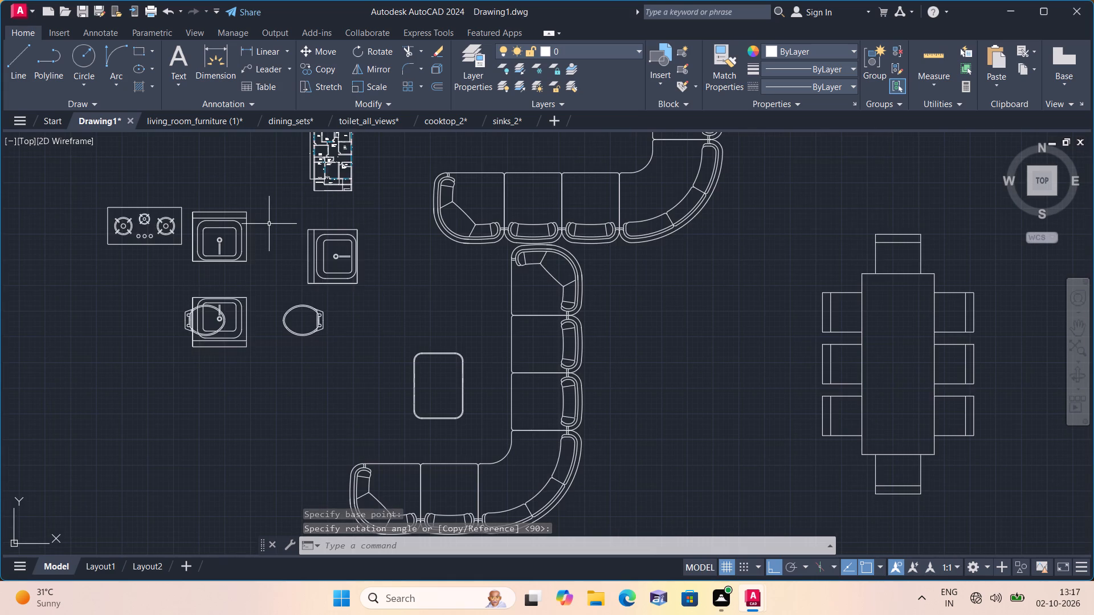
click(18, 6)
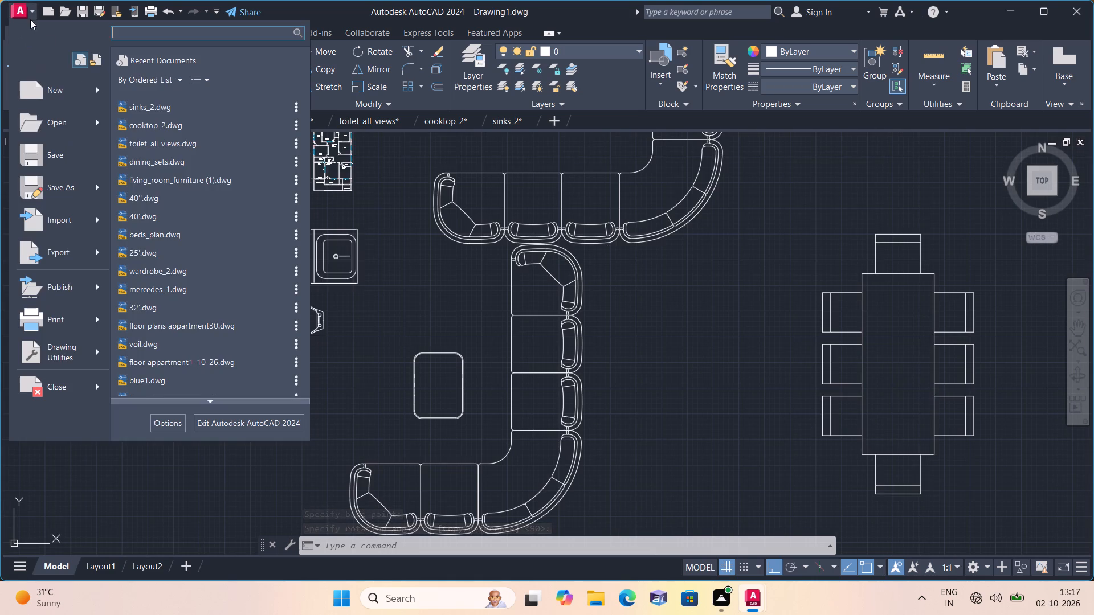
click(217, 239)
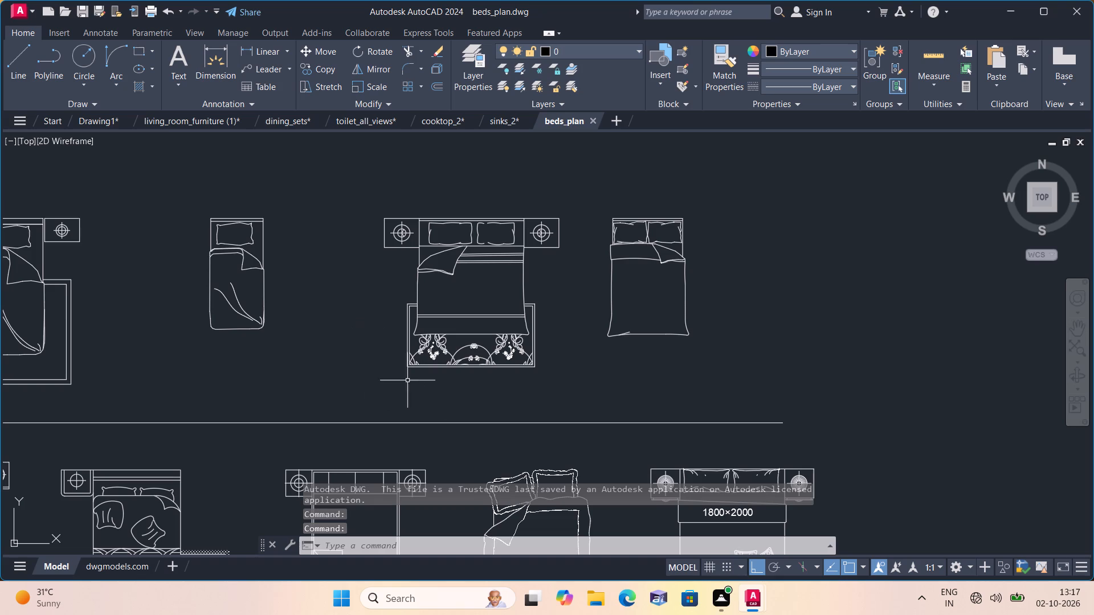
scroll(467, 384, down, 1)
middle_drag(463, 381, 467, 325)
scroll(457, 367, down, 1)
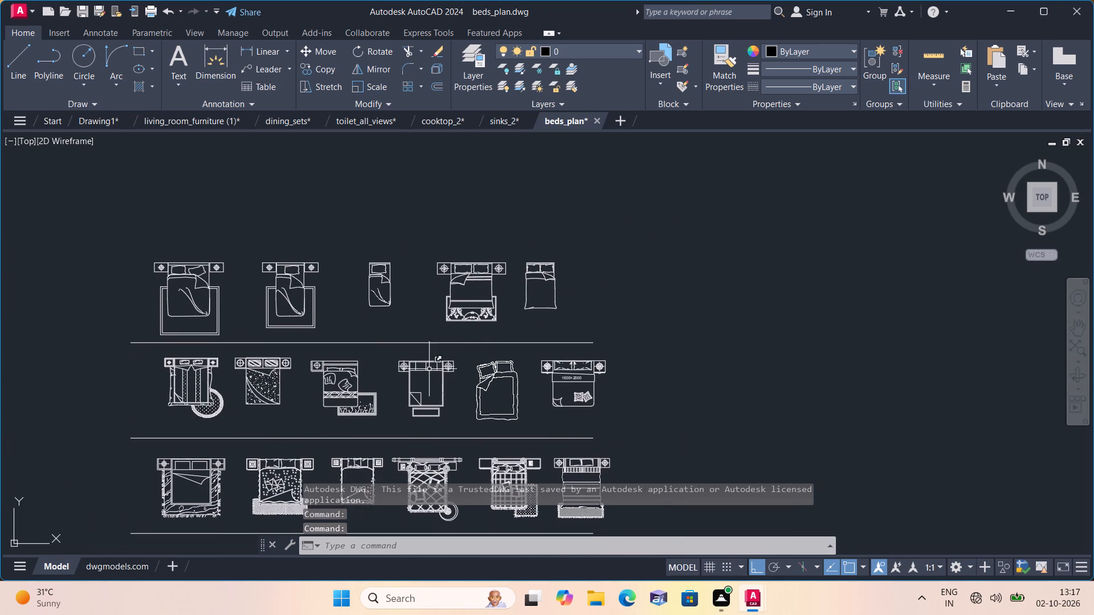
scroll(287, 397, up, 1)
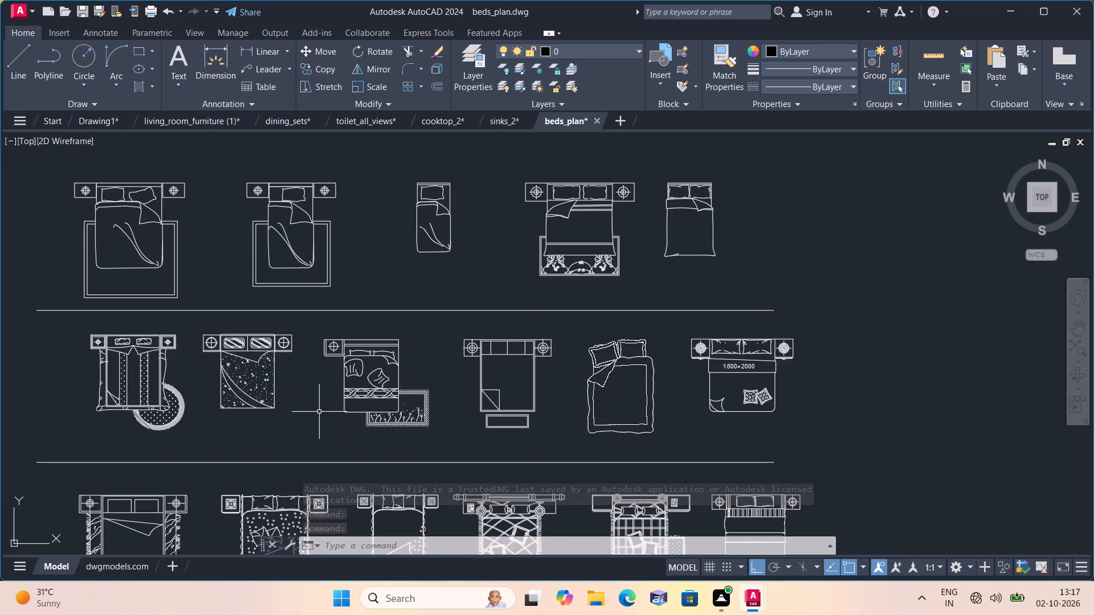
click(324, 425)
scroll(253, 361, up, 2)
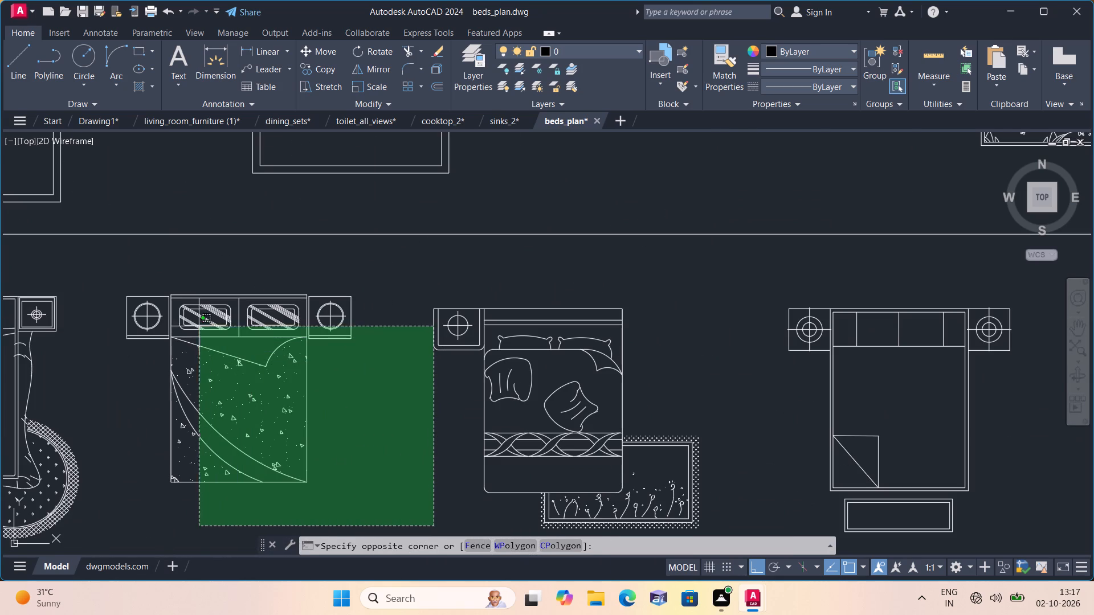
click(334, 430)
scroll(334, 430, down, 2)
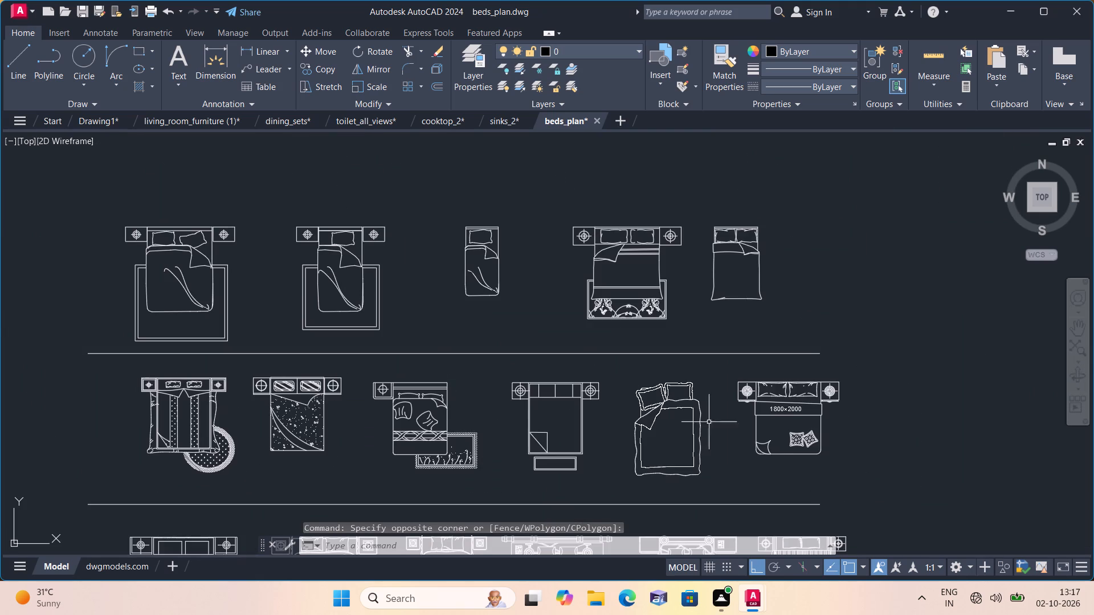
click(707, 484)
click(628, 377)
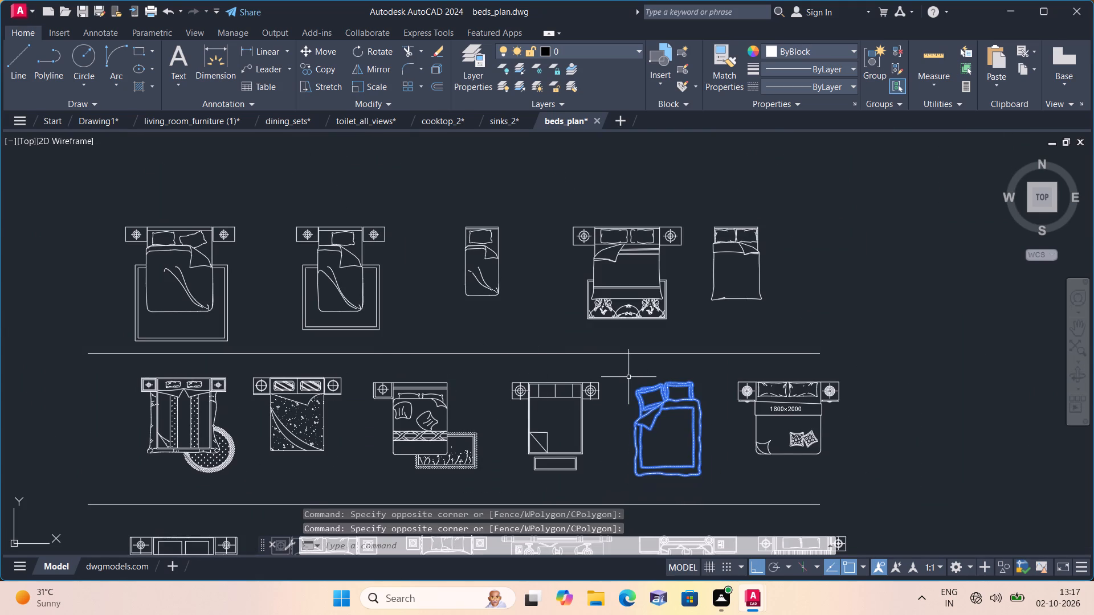
scroll(628, 377, up, 3)
scroll(628, 377, down, 3)
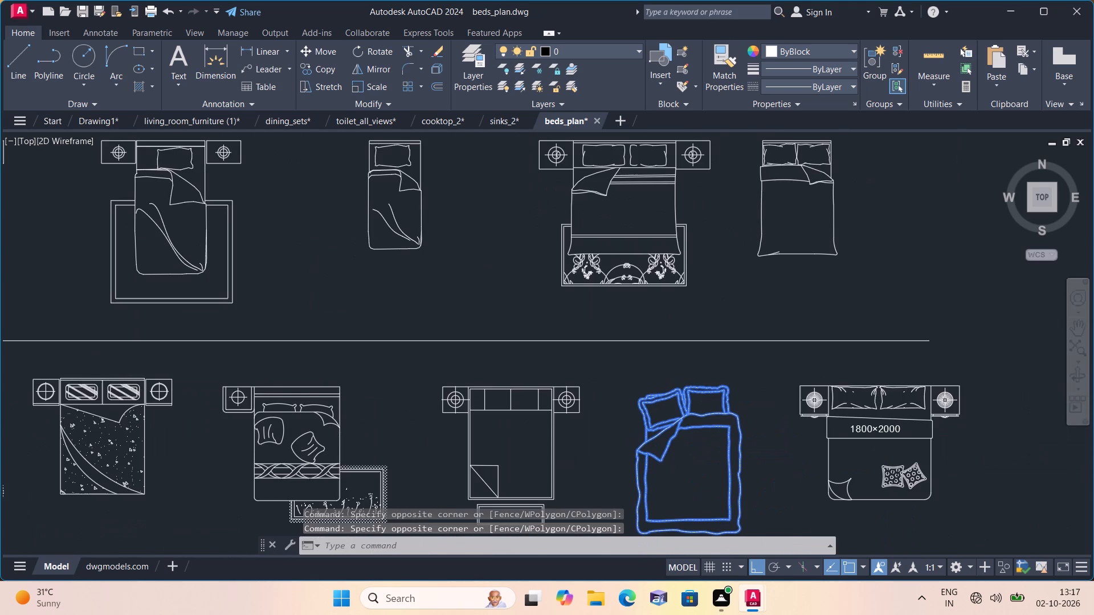
key(ctrl+c)
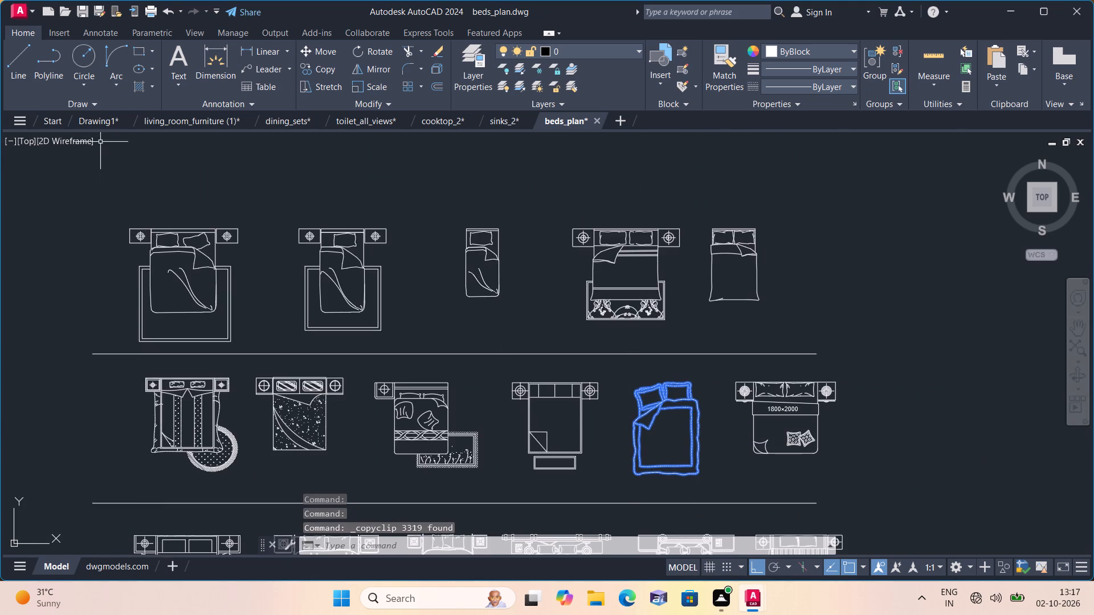
Paste the copied double bed into Drawing1, in the empty space northeast of the sofa groups and north of the dining set.
click(100, 130)
click(97, 121)
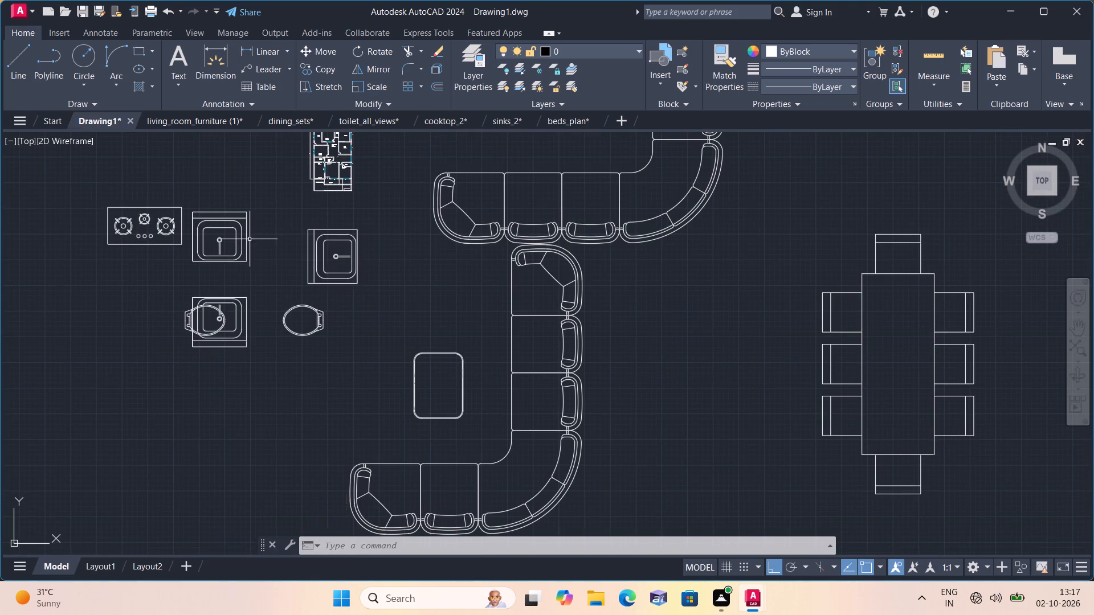
key(ctrl+v)
scroll(271, 360, down, 3)
click(452, 281)
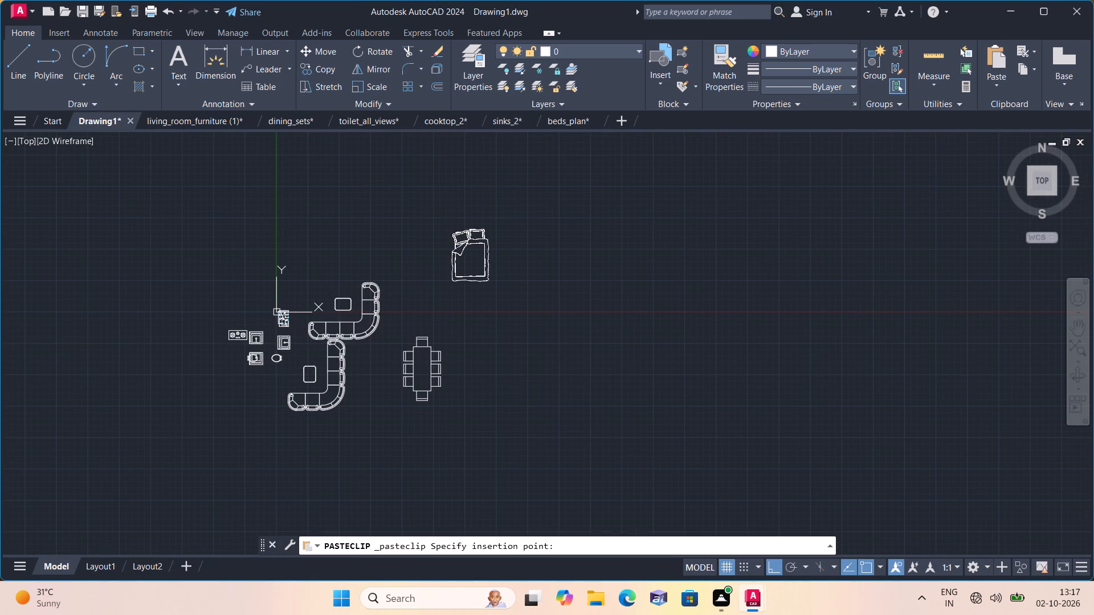
Erase the northern L-shaped sofa together with its coffee table, keeping the southern sofa group.
scroll(383, 359, up, 3)
middle_drag(360, 319, 427, 397)
drag(454, 374, 421, 310)
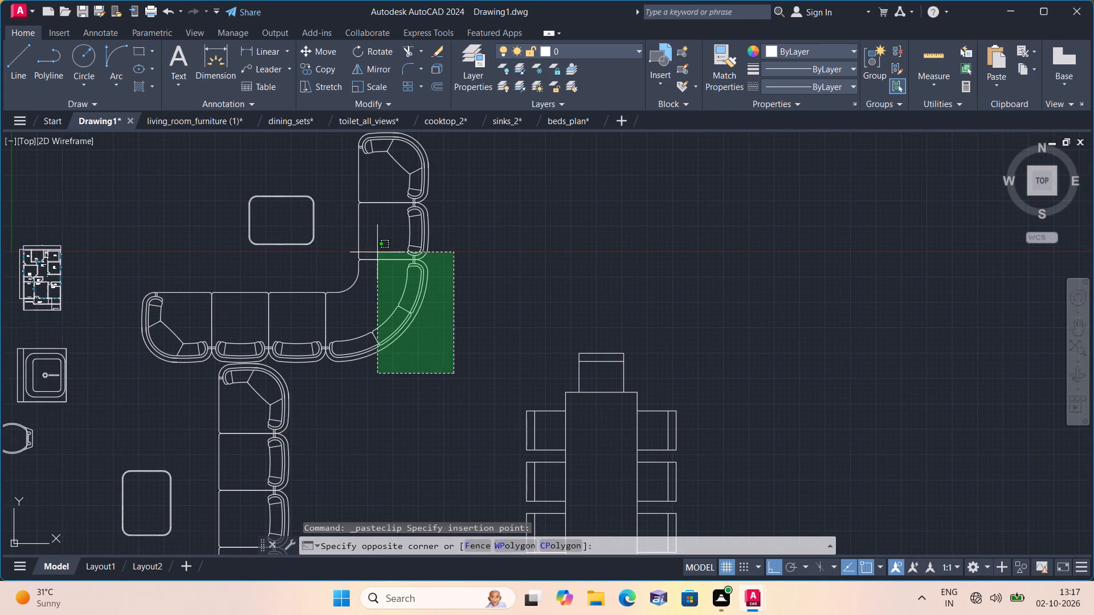
click(328, 194)
scroll(308, 359, up, 3)
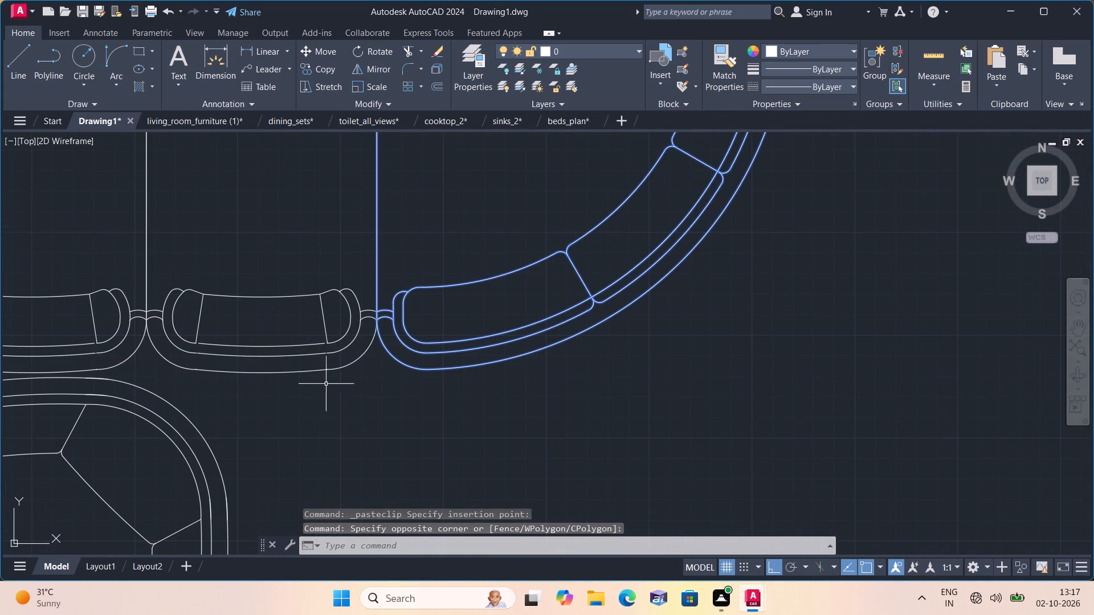
drag(334, 396, 311, 355)
click(235, 248)
middle_drag(225, 254, 342, 319)
scroll(225, 254, down, 1)
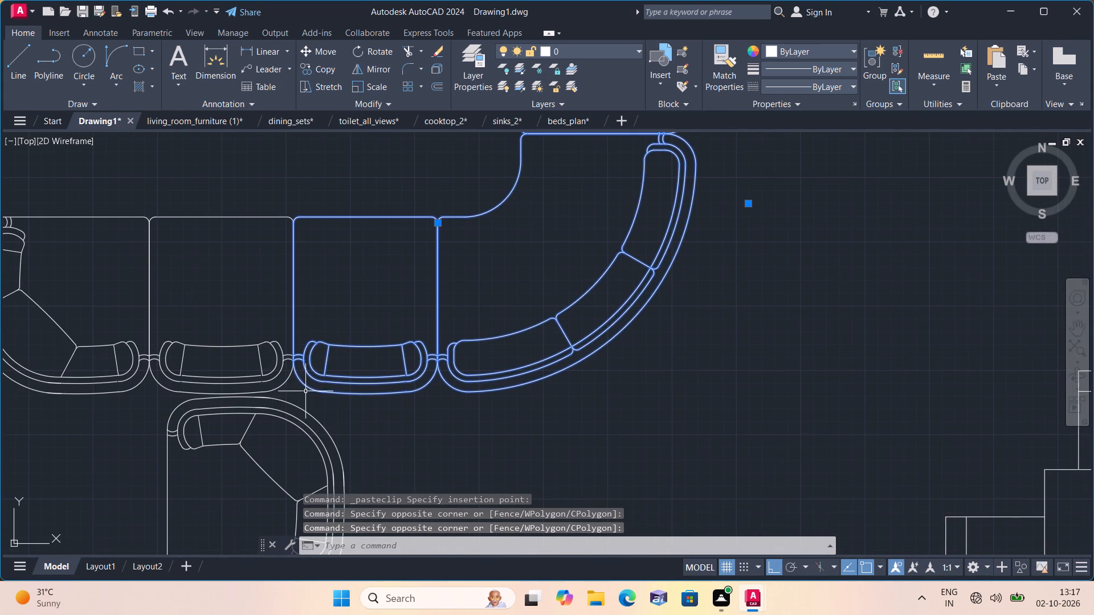
drag(307, 395, 297, 382)
click(34, 223)
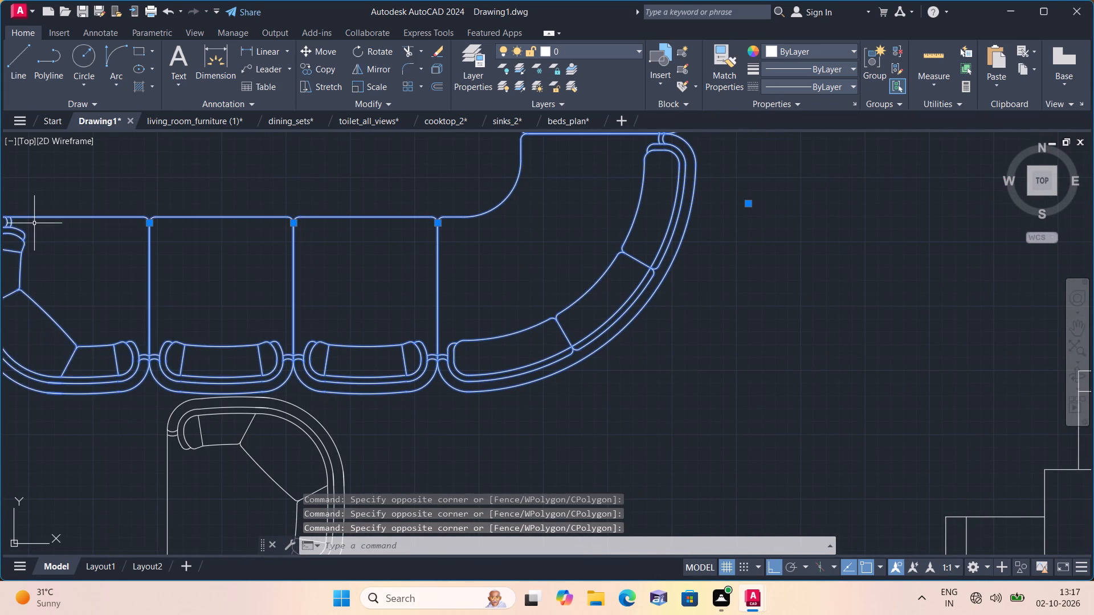
middle_drag(34, 223, 145, 283)
scroll(242, 263, down, 3)
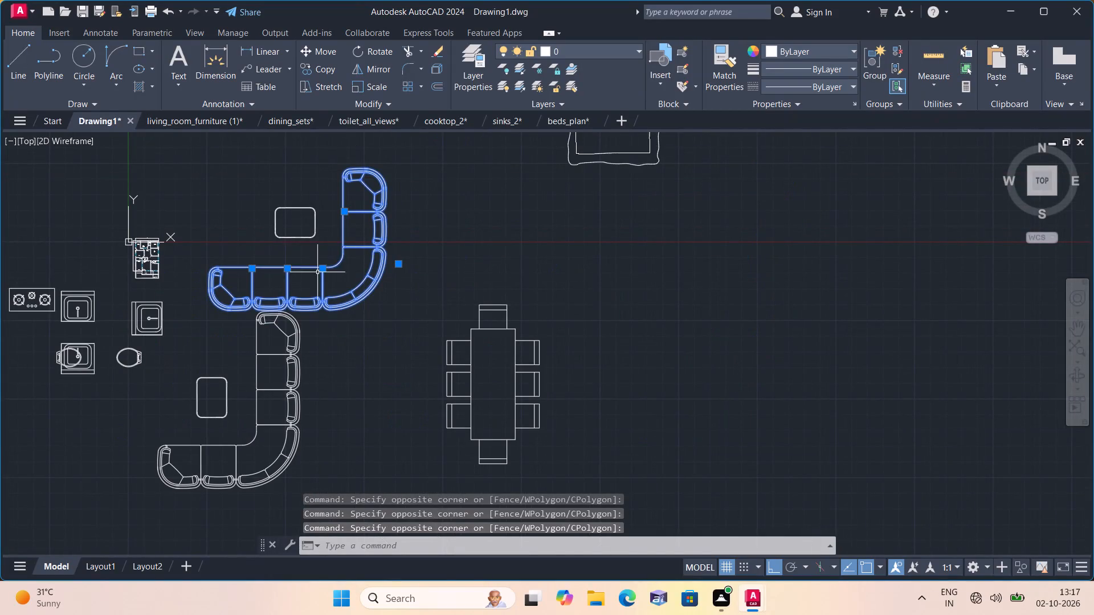
drag(321, 272, 315, 256)
click(263, 186)
drag(309, 250, 297, 236)
click(255, 187)
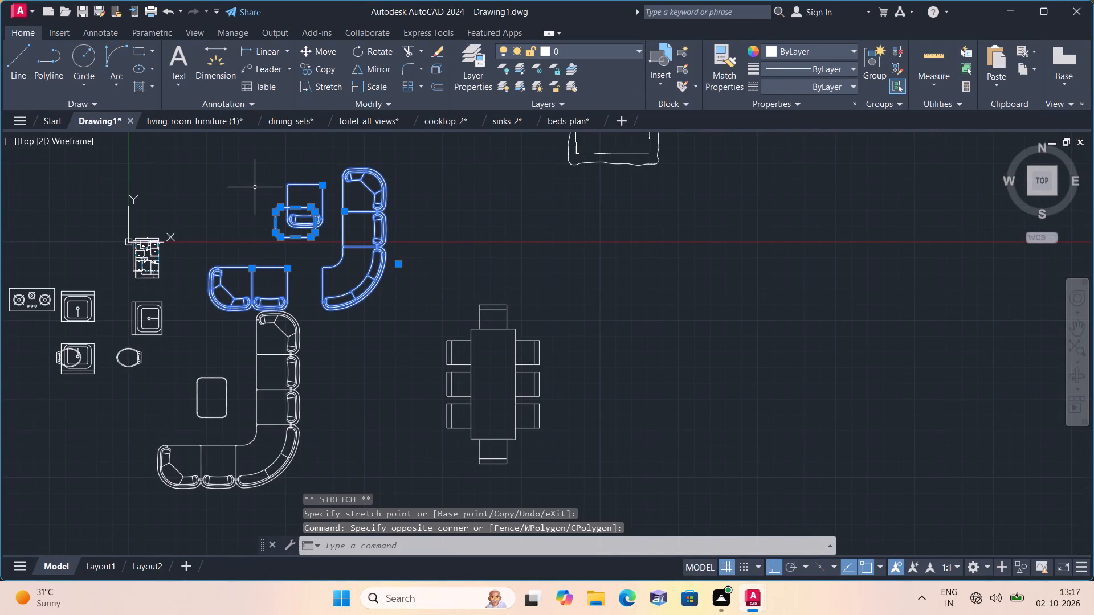
key(Delete)
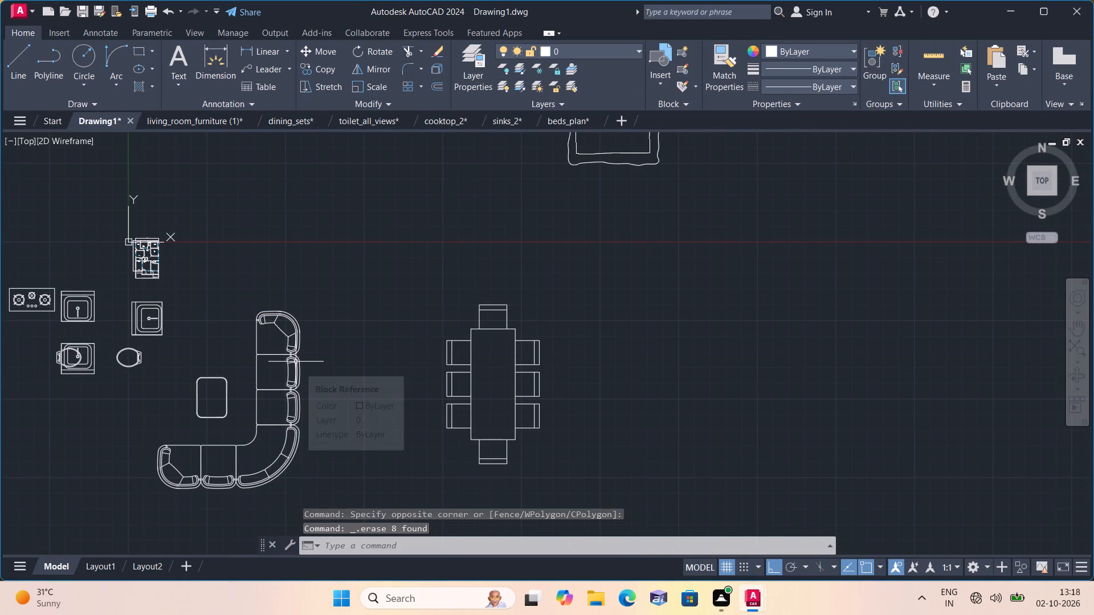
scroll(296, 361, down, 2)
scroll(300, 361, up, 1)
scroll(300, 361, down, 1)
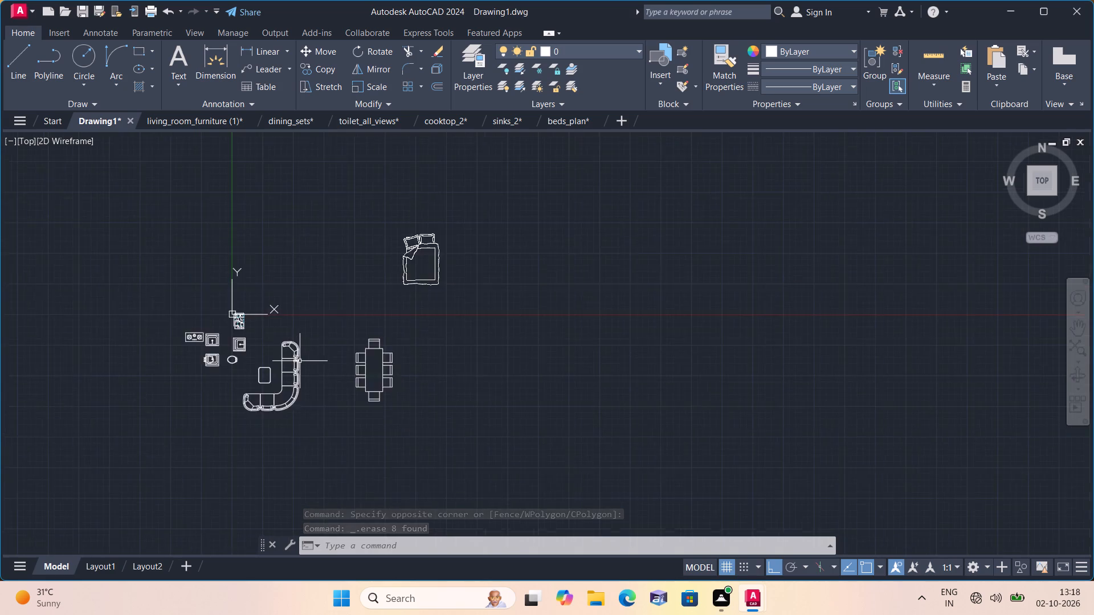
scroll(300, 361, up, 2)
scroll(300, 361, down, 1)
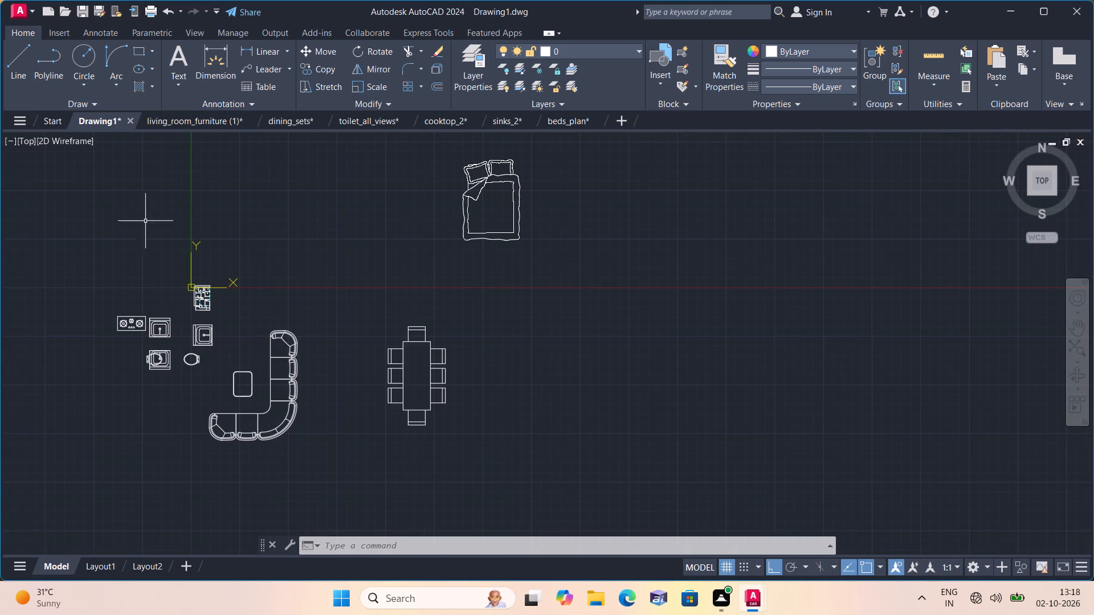
Open mercedes_1.dwg and copy the top view of the middle sedan in the lower row to the clipboard.
click(25, 18)
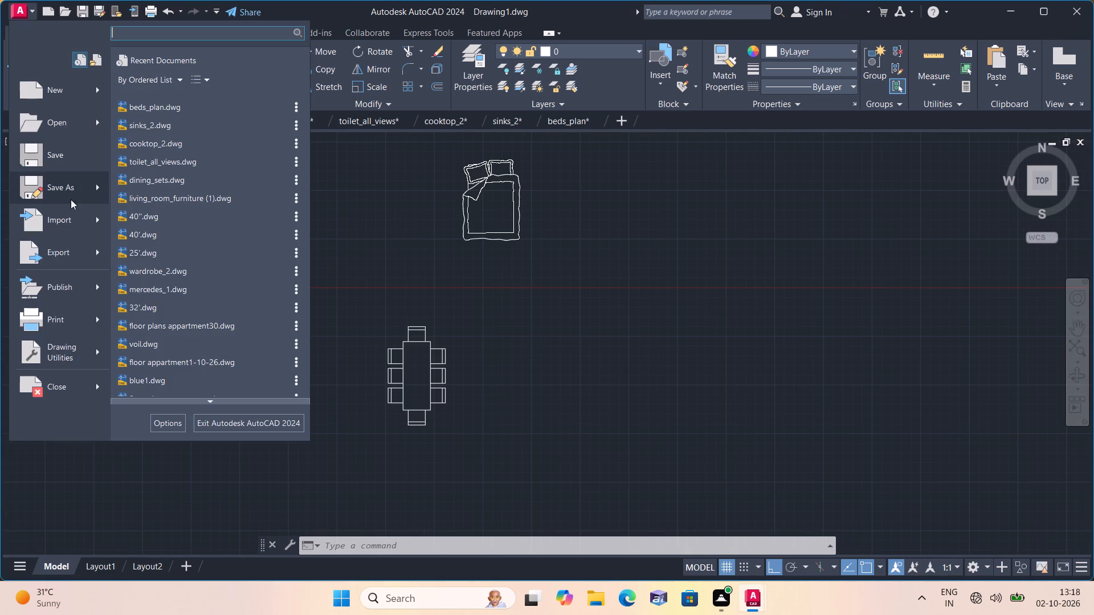
click(165, 295)
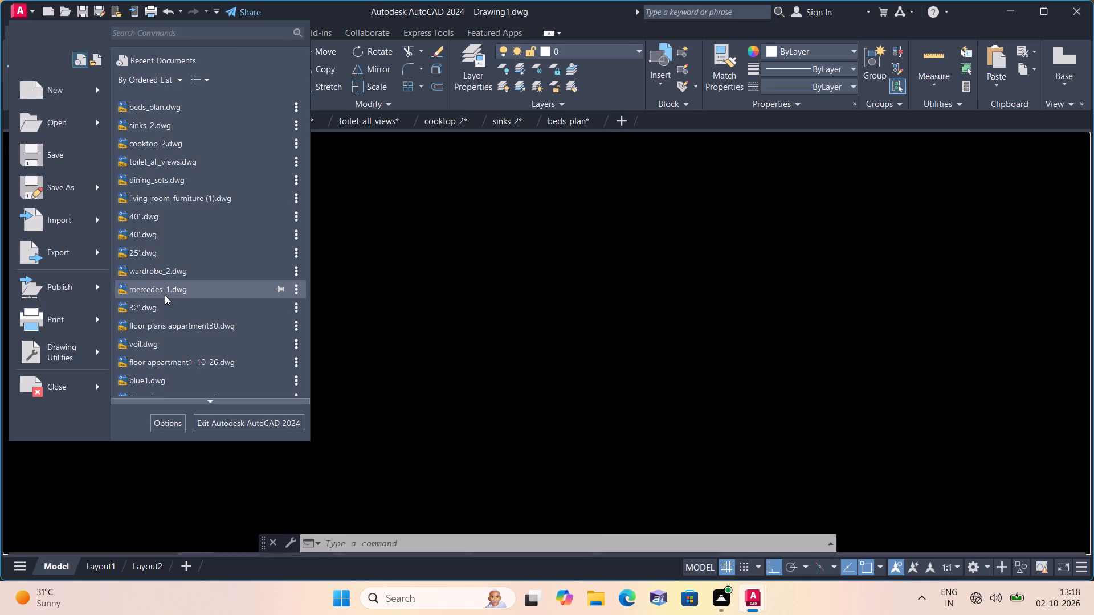
scroll(181, 331, down, 3)
middle_drag(181, 332, 210, 336)
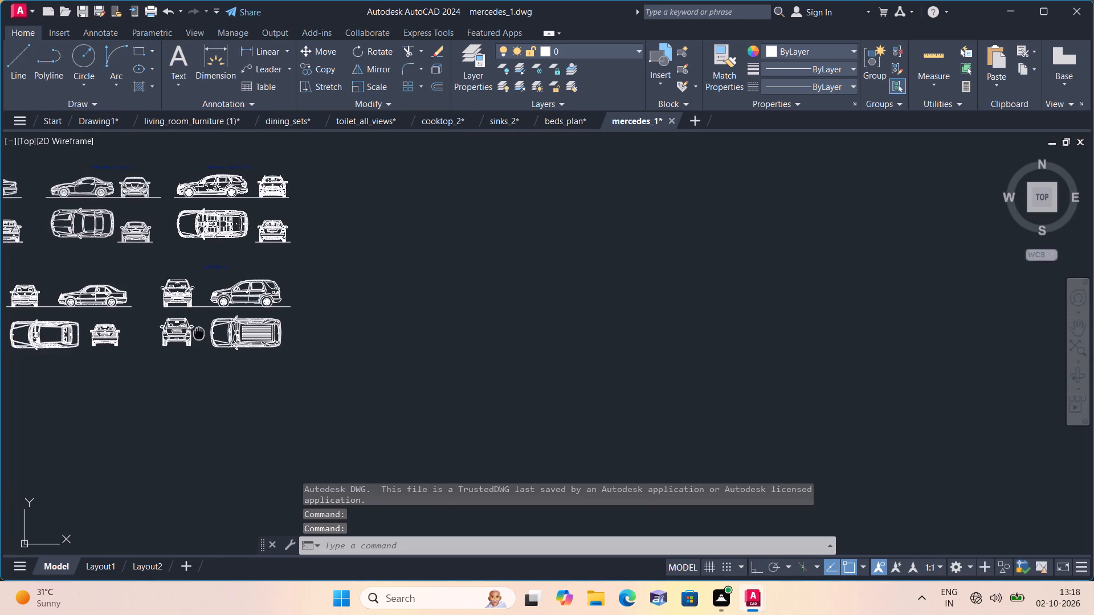
middle_drag(210, 336, 212, 336)
middle_drag(107, 266, 174, 264)
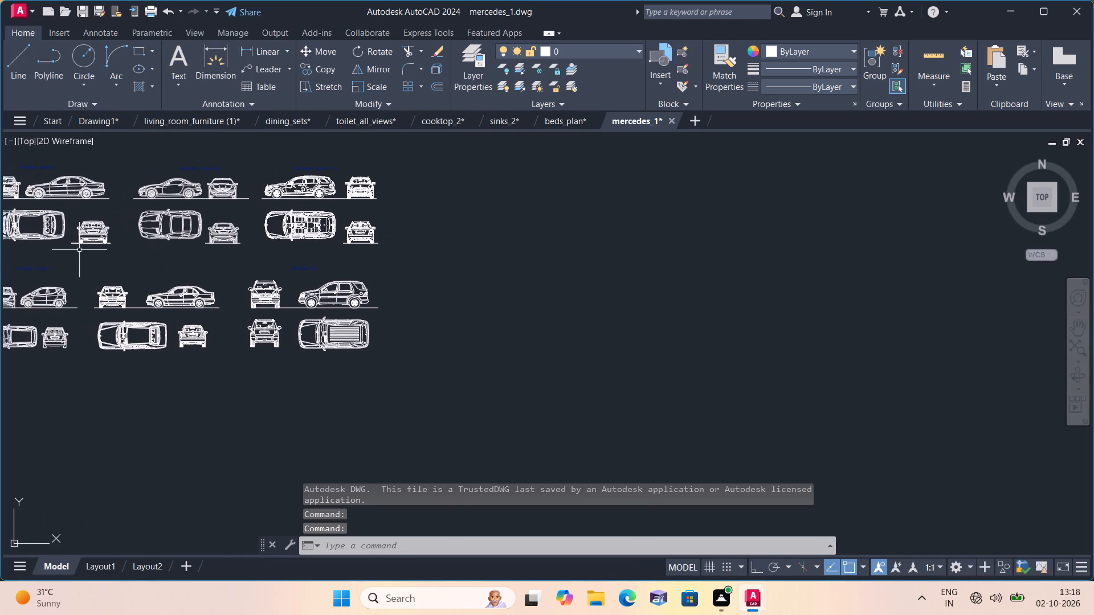
middle_drag(79, 252, 152, 255)
scroll(100, 236, up, 2)
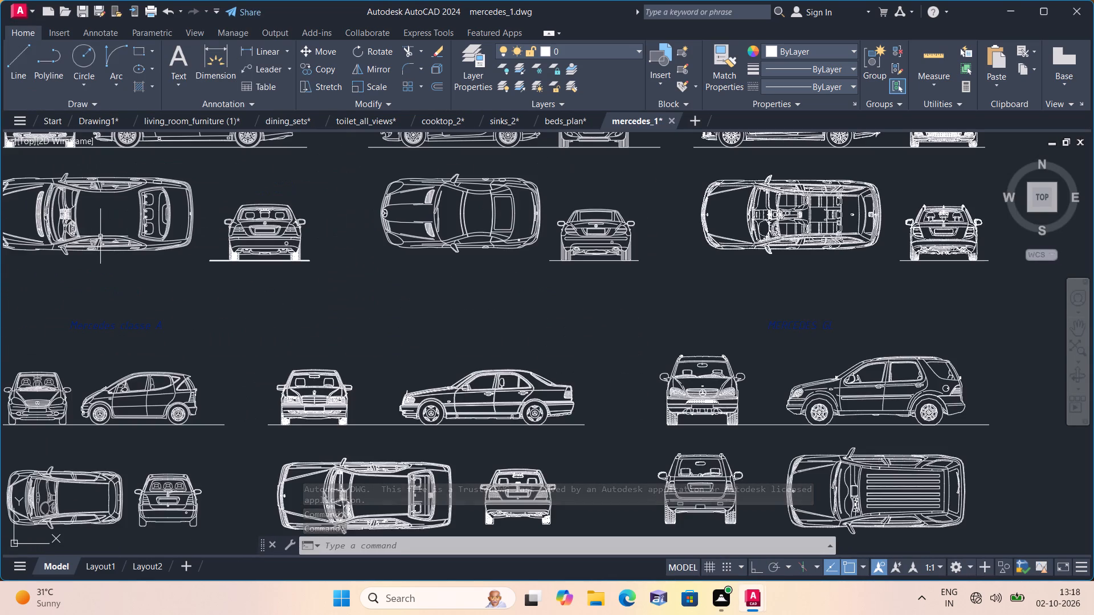
scroll(124, 282, down, 1)
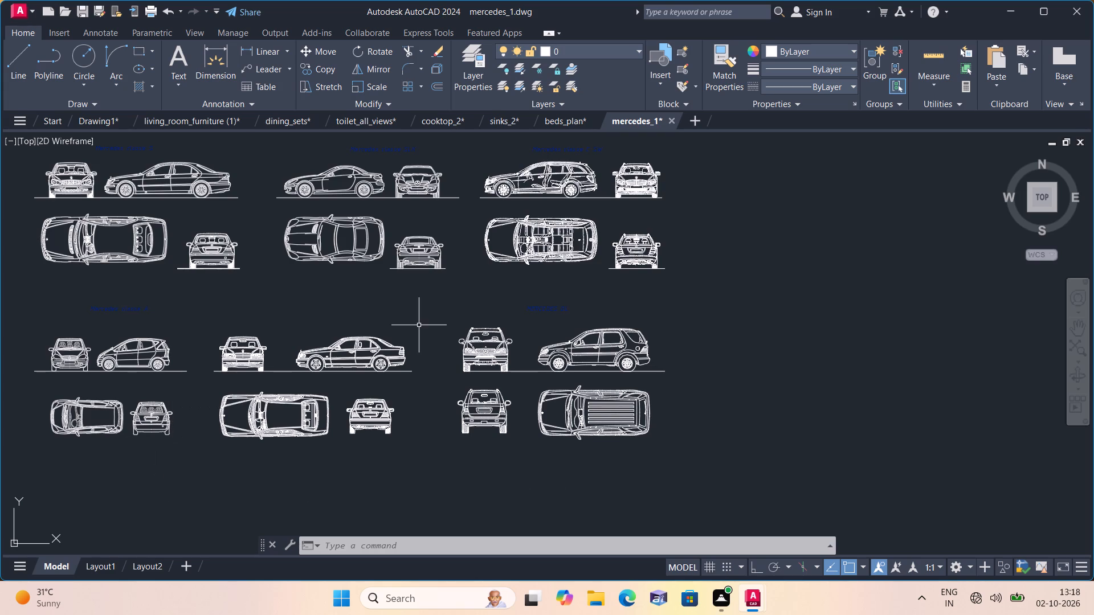
scroll(291, 428, up, 2)
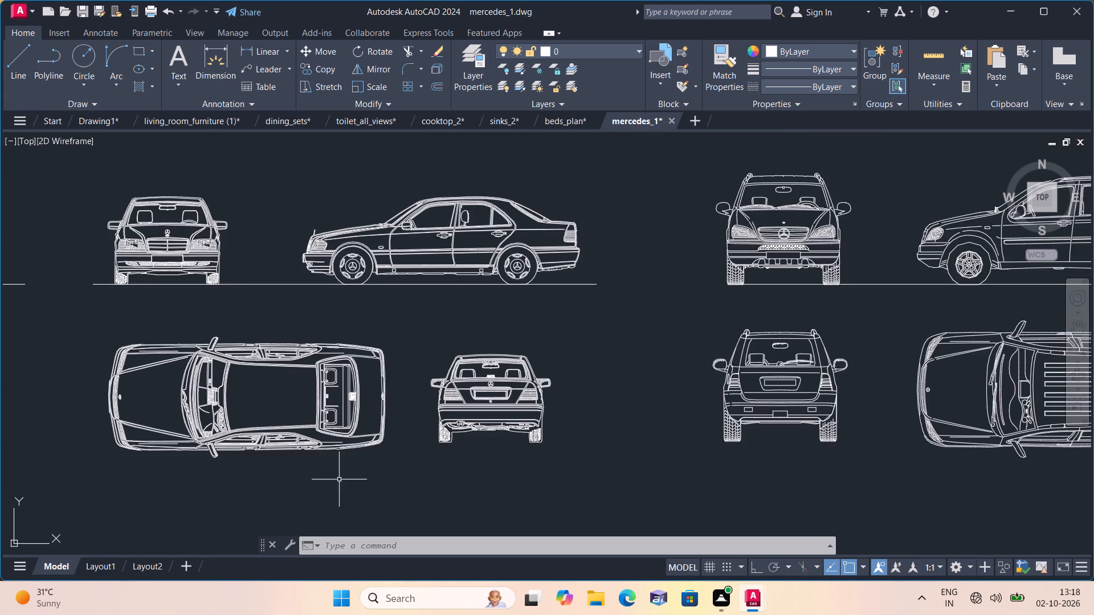
click(393, 493)
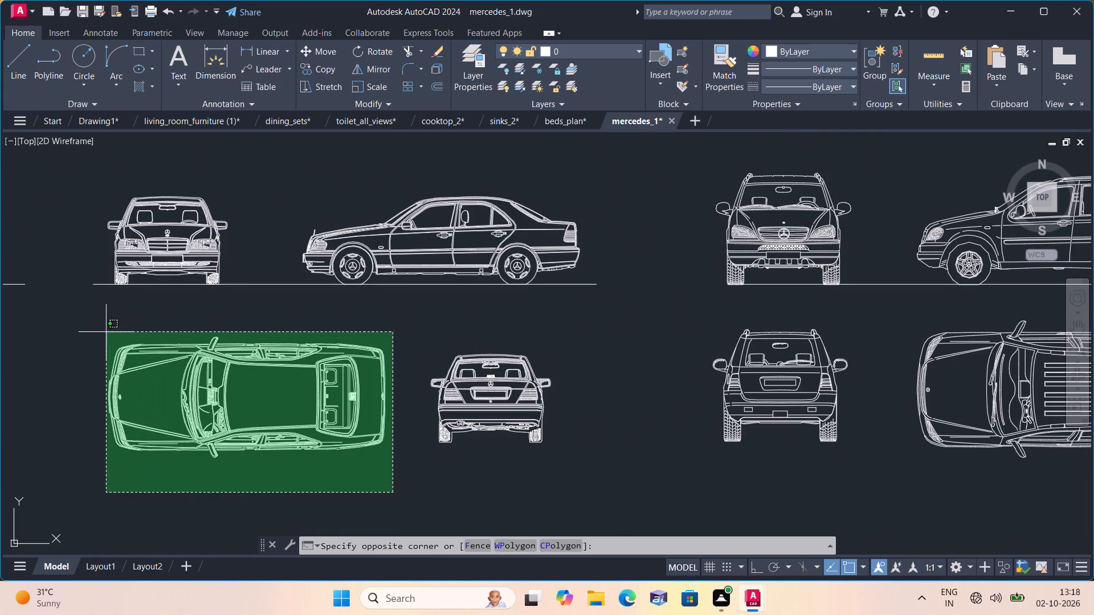
click(95, 330)
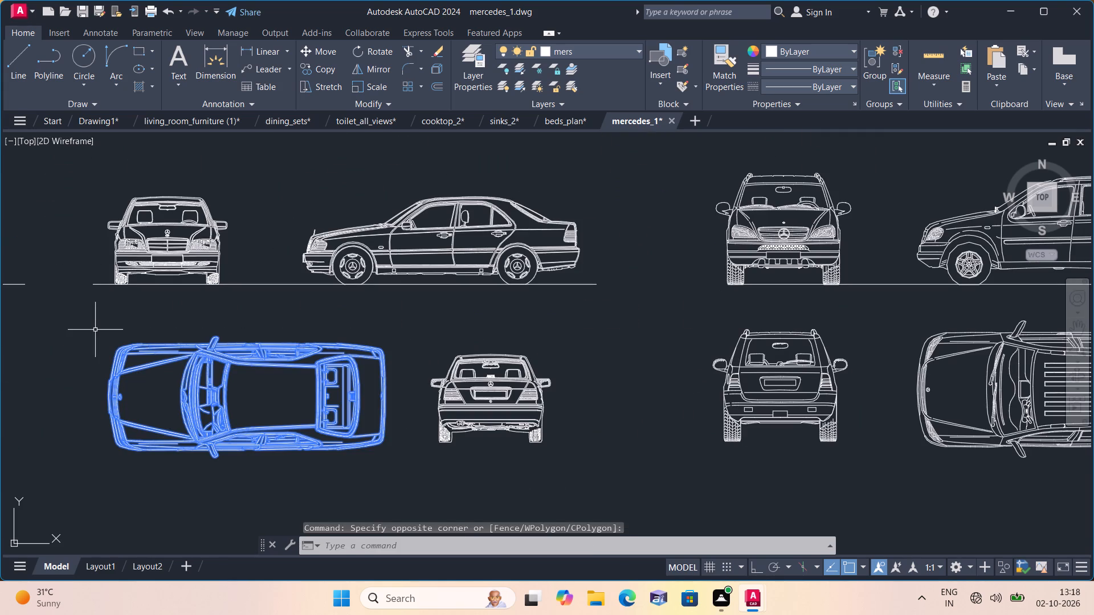
key(ctrl+c)
Paste the copied car into Drawing1, in the empty space between the floor plan and the dining set, north of the sofa.
click(108, 120)
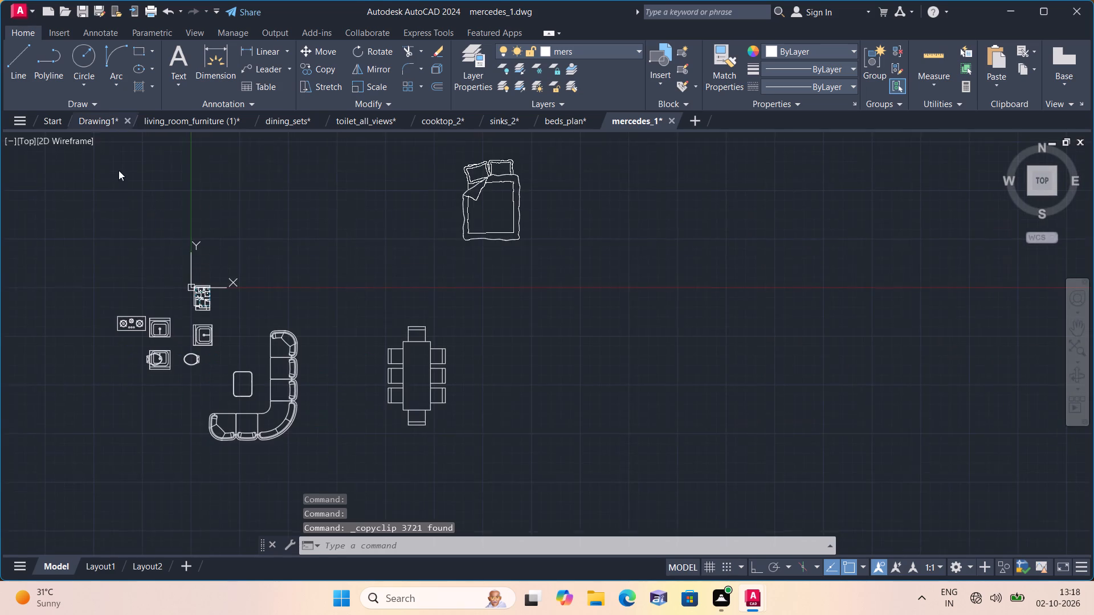
key(ctrl+v)
scroll(242, 319, up, 2)
click(423, 297)
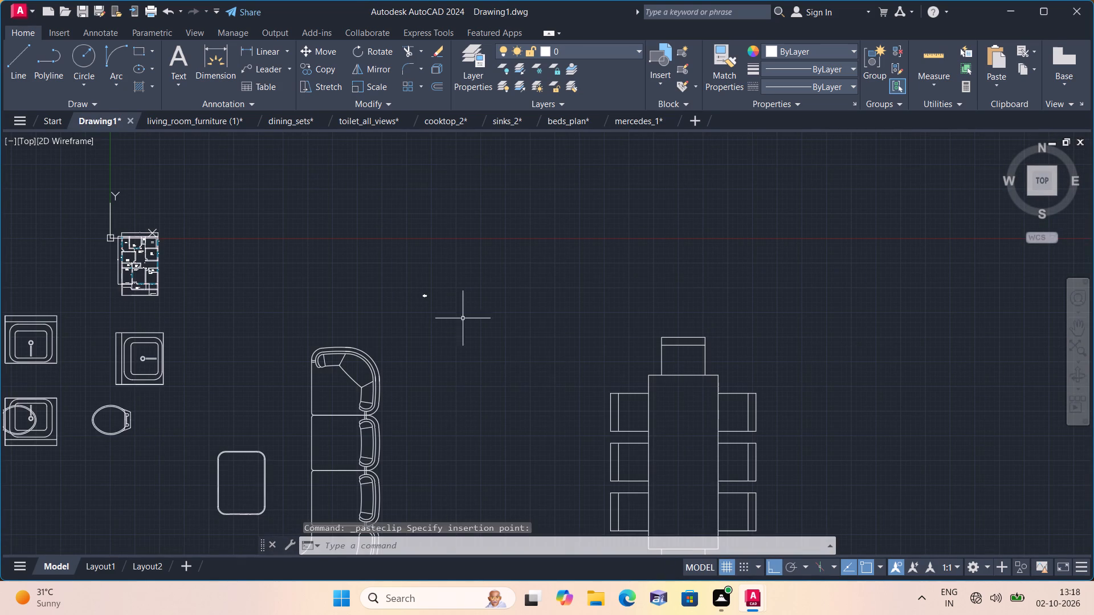
Scale the tiny pasted car up many times about a point on its body.
scroll(470, 325, up, 3)
drag(464, 314, 449, 298)
drag(174, 146, 175, 152)
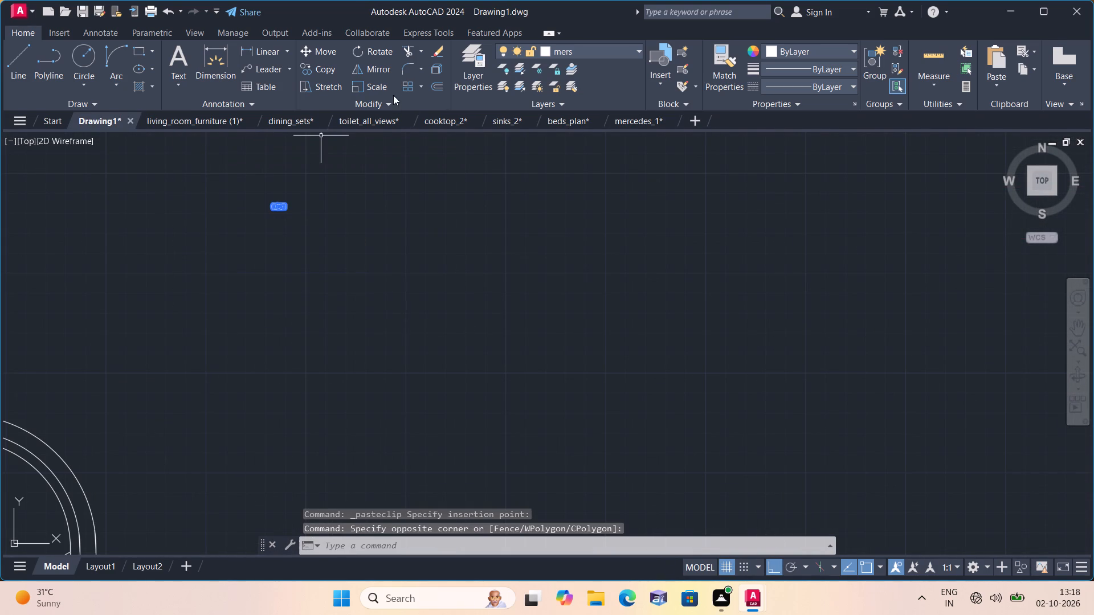
click(383, 87)
drag(278, 203, 287, 220)
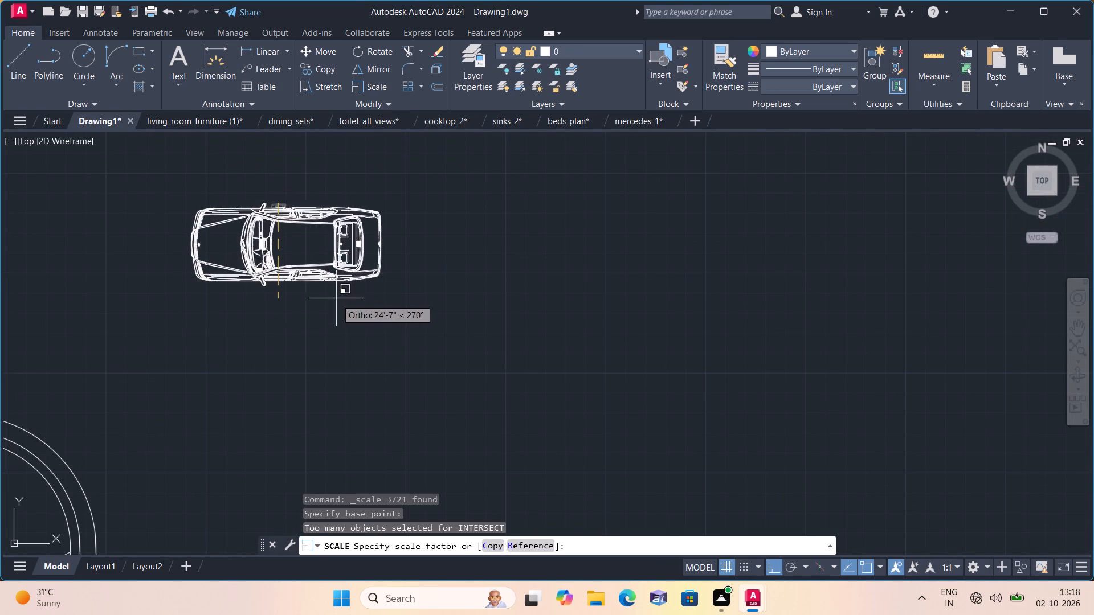
click(345, 312)
Rotate the enlarged car 90° clockwise so its front points north.
drag(514, 337, 457, 284)
click(77, 173)
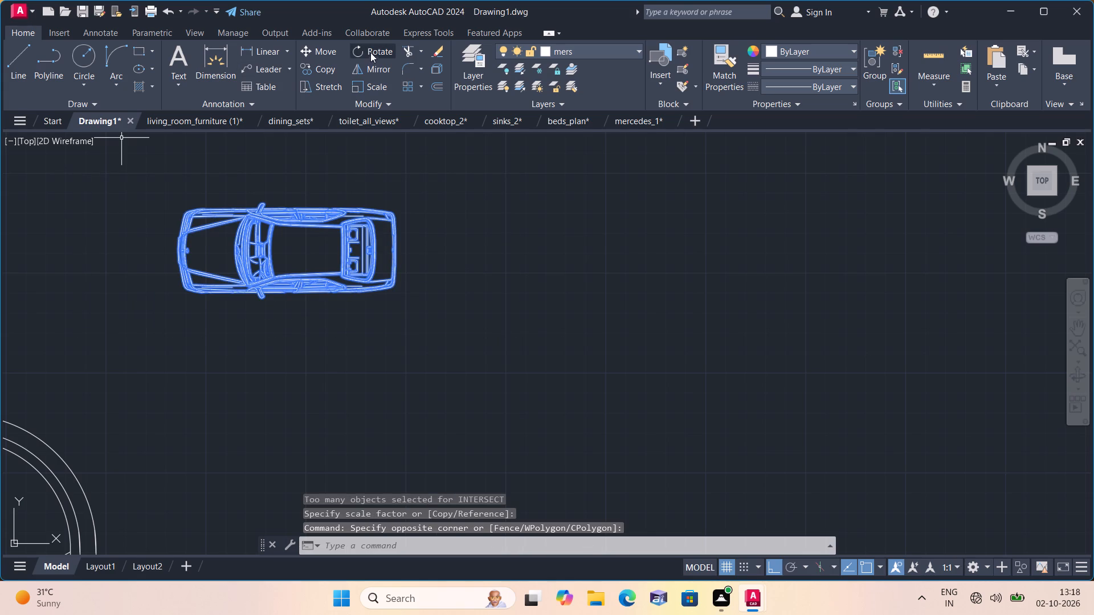
click(372, 50)
click(332, 212)
click(322, 318)
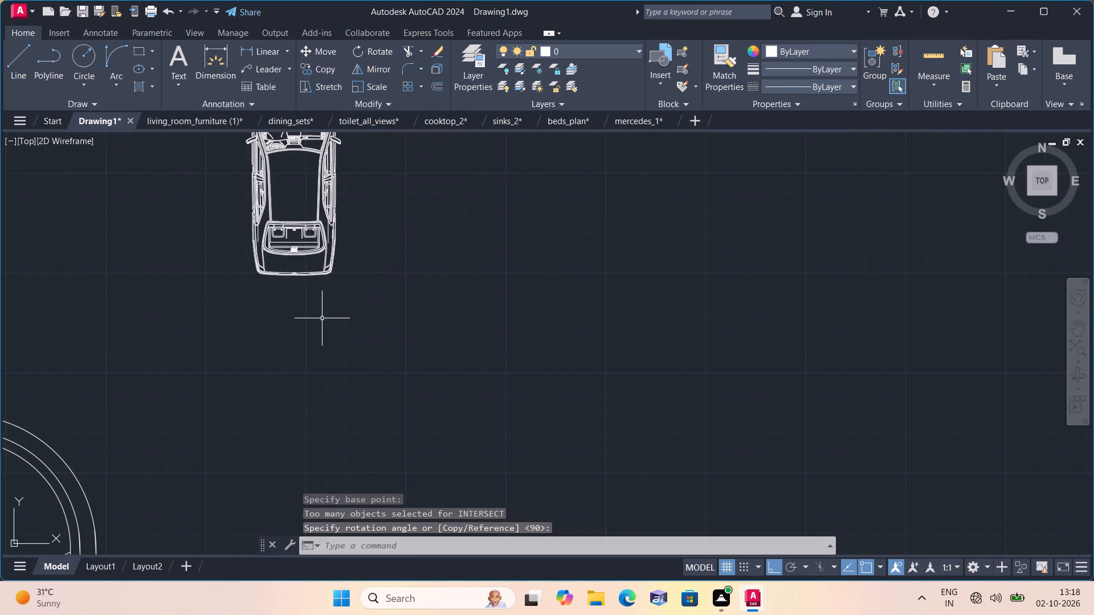
Scale the east toilet, just south of the rotated sink, down to a small fraction of its size about a point inside its bowl.
scroll(322, 318, down, 4)
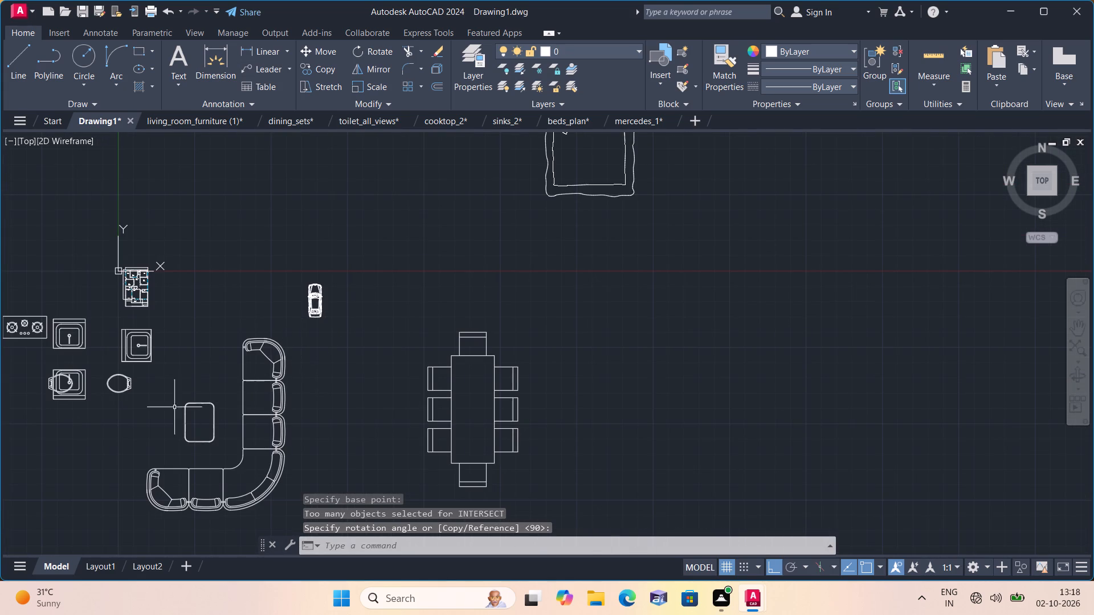
scroll(156, 408, down, 1)
middle_drag(122, 411, 160, 334)
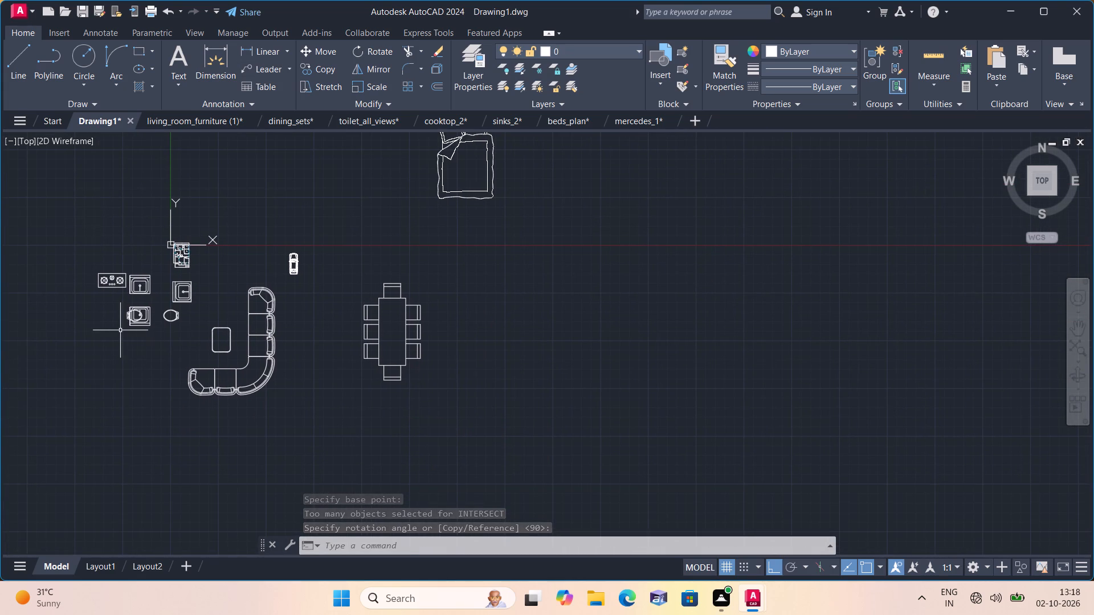
scroll(120, 341, down, 1)
middle_drag(120, 341, 181, 432)
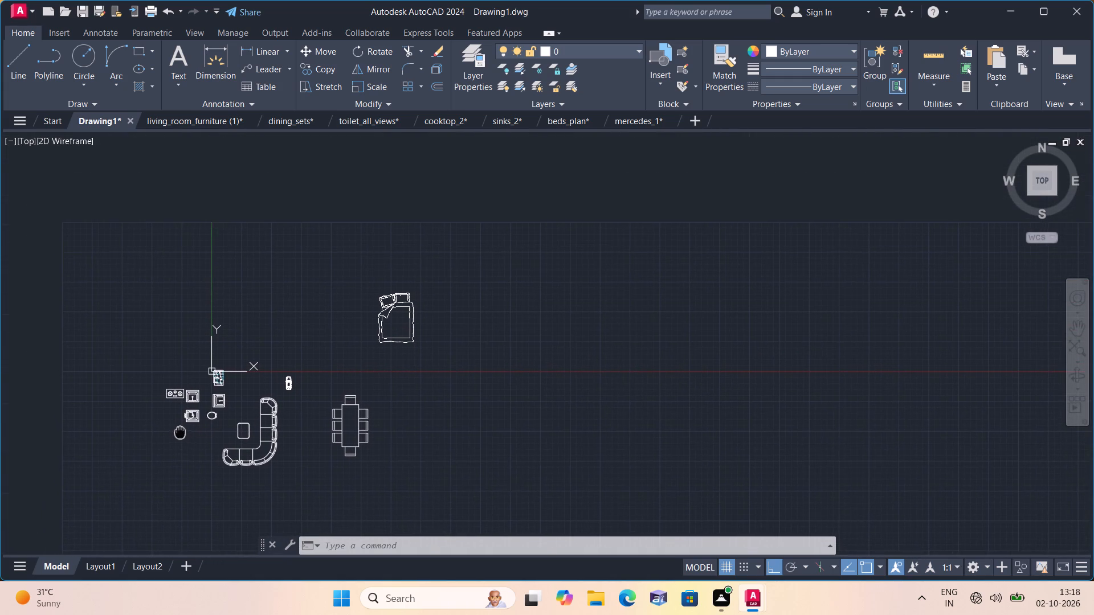
scroll(214, 437, up, 4)
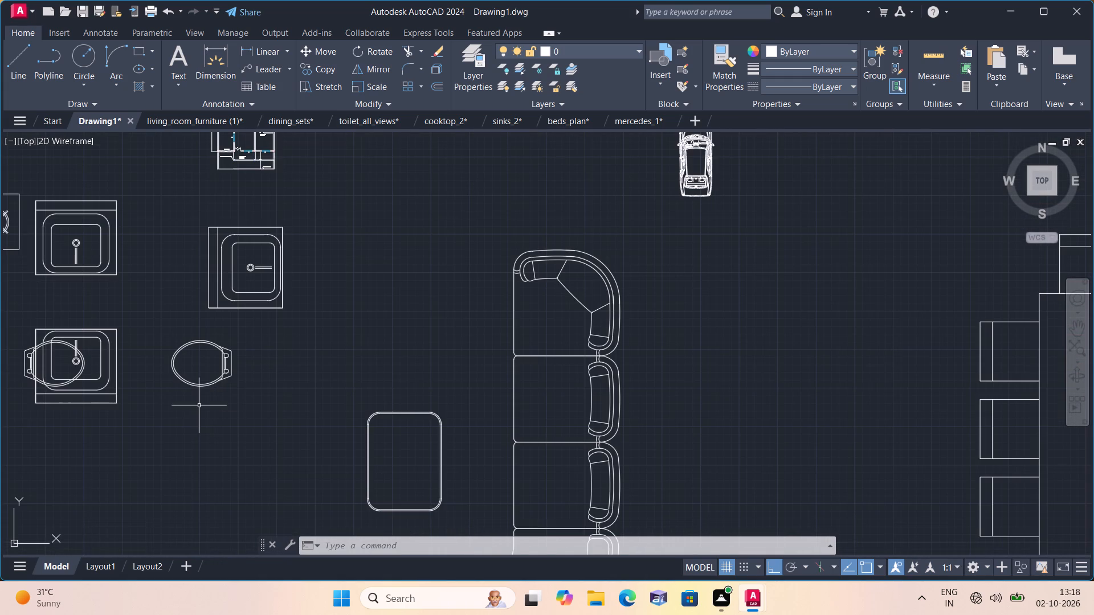
scroll(96, 390, down, 1)
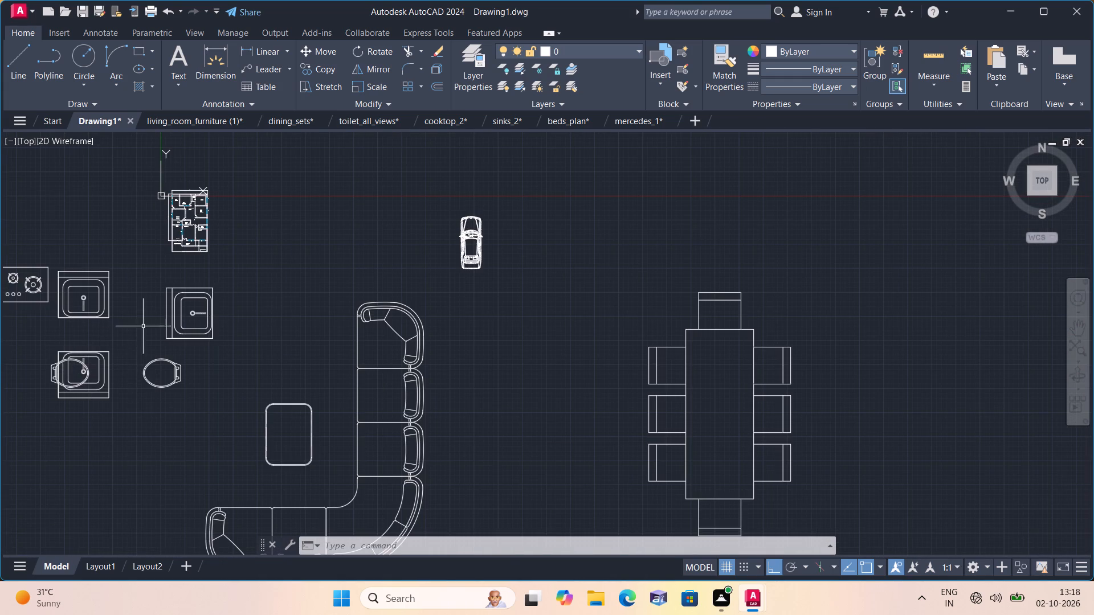
scroll(175, 387, up, 1)
drag(221, 411, 191, 377)
click(115, 330)
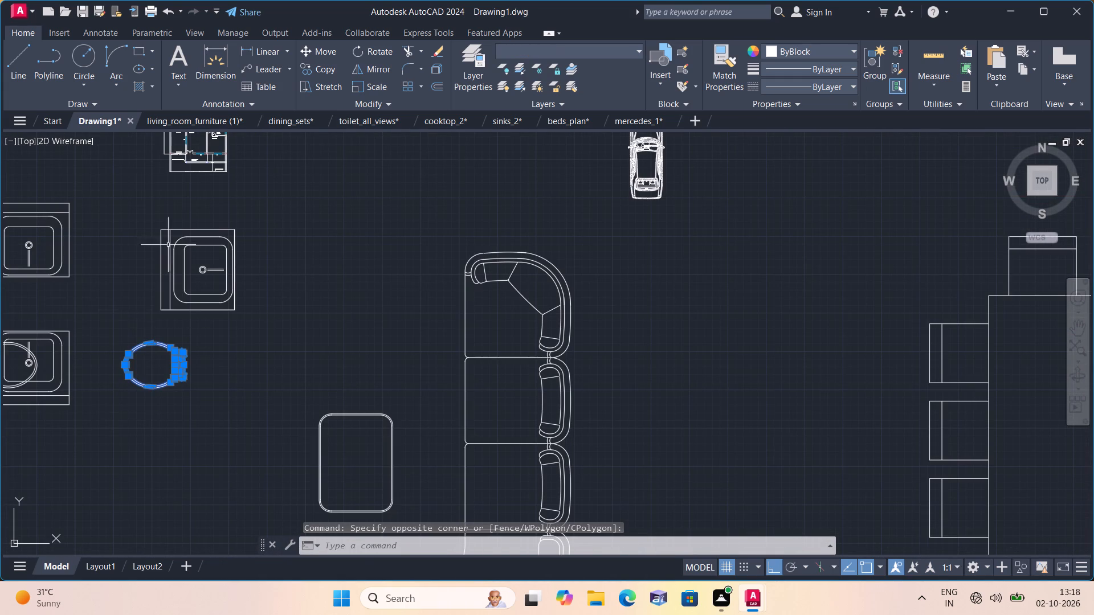
click(379, 87)
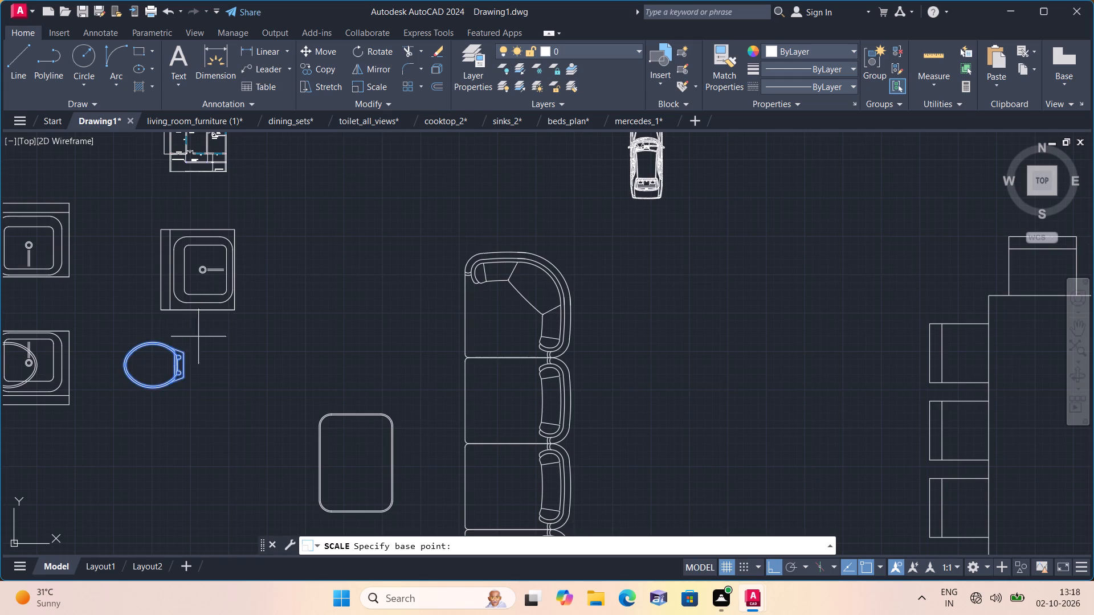
scroll(155, 354, up, 2)
click(152, 370)
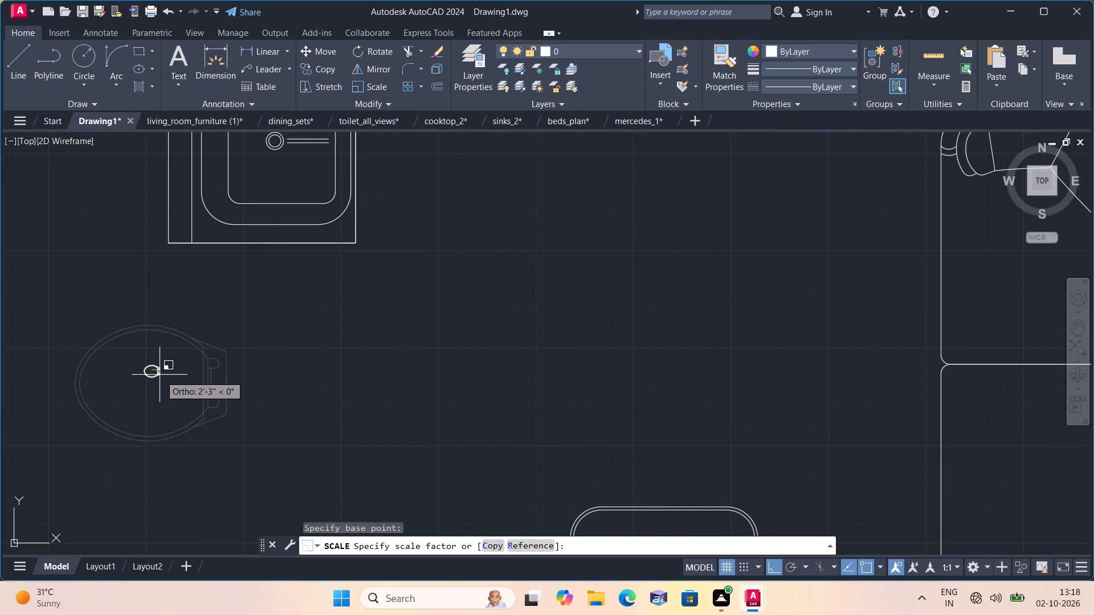
click(157, 371)
Move the shrunken toilet into the master bedroom's 8'8"X4'4" TOILET, with its back at the east wall's window V.
drag(182, 388, 164, 366)
click(119, 338)
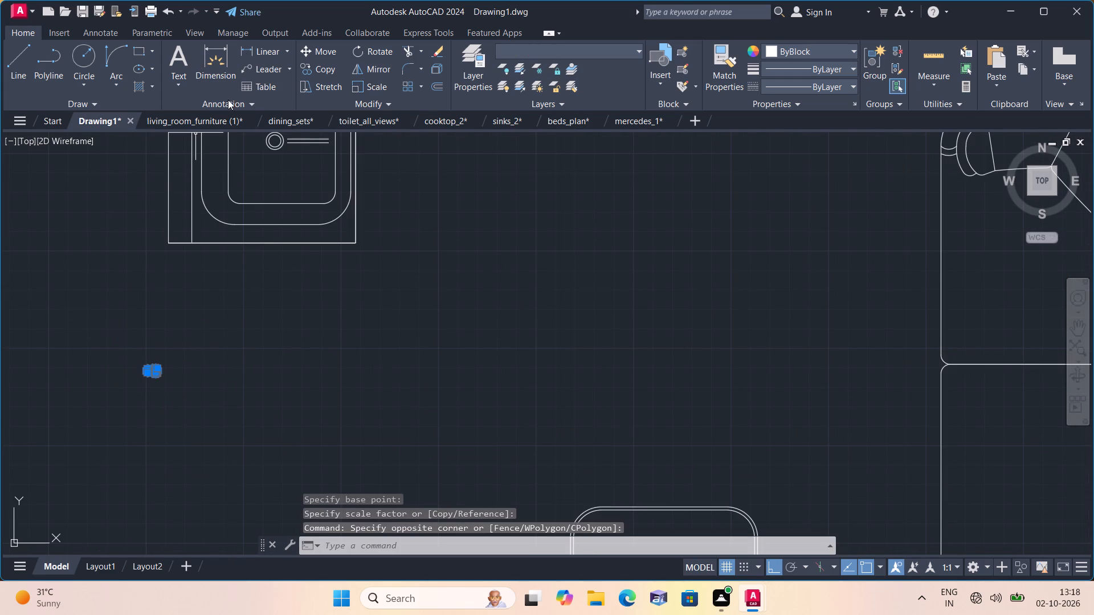
click(317, 52)
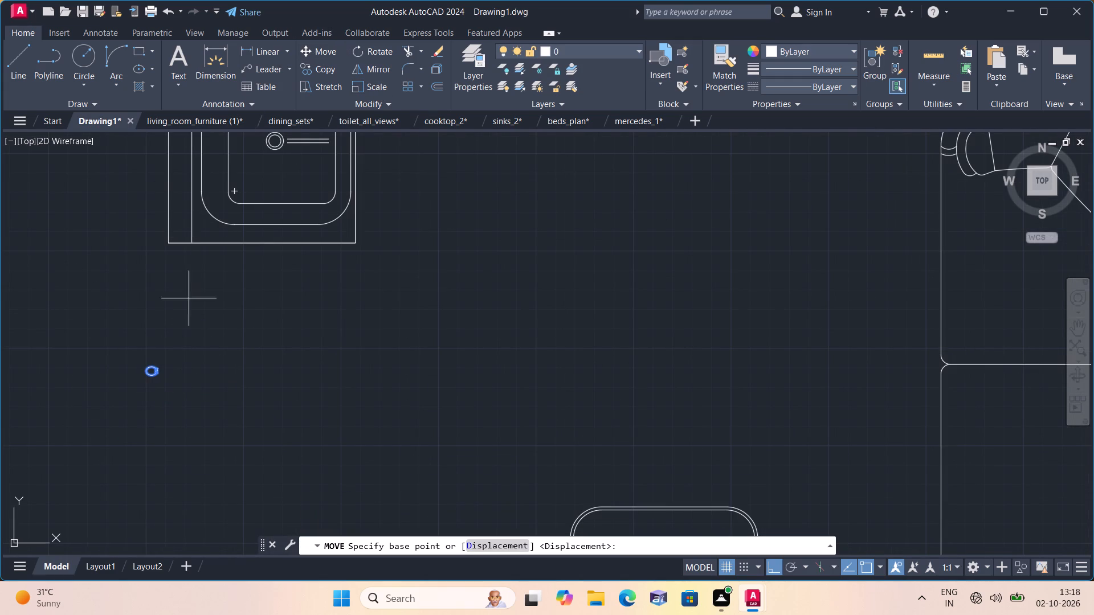
click(159, 368)
scroll(314, 200, down, 2)
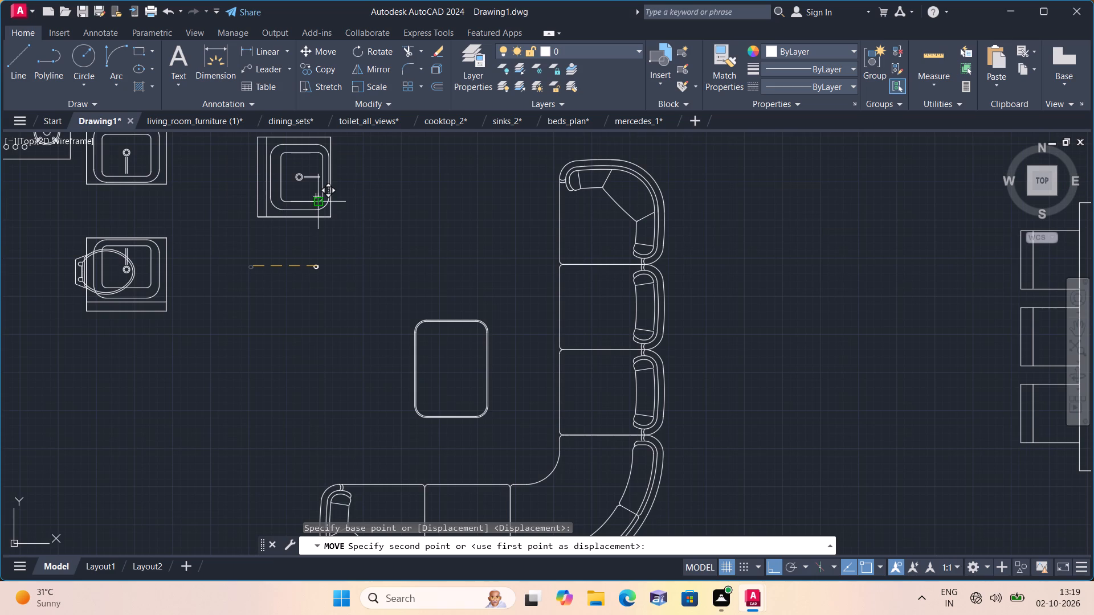
key(F8)
middle_drag(312, 245, 336, 342)
middle_drag(323, 203, 345, 286)
scroll(345, 286, up, 1)
scroll(362, 212, up, 3)
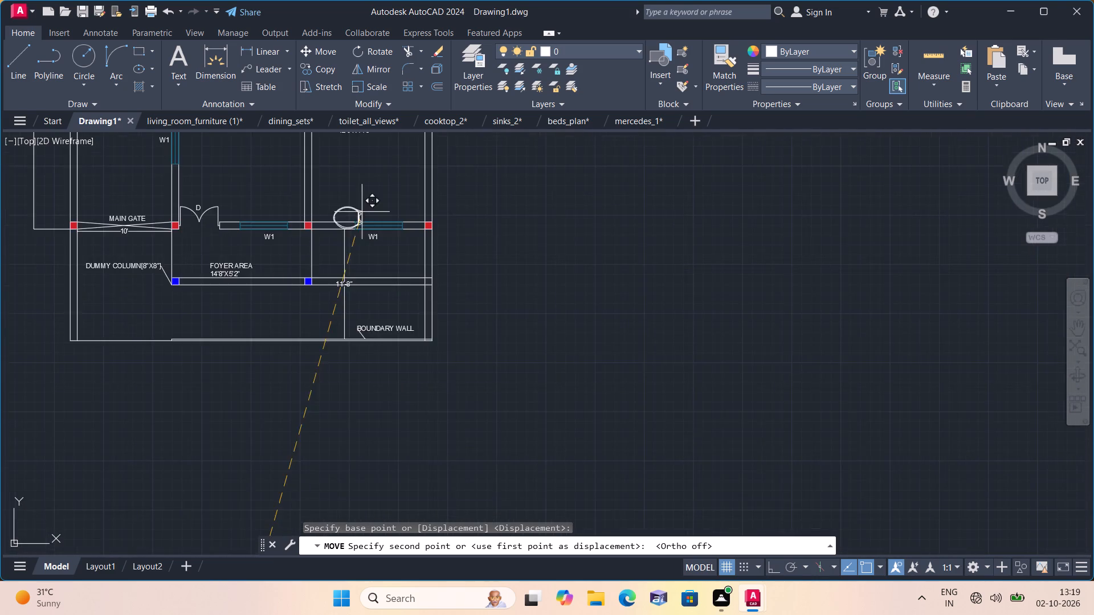
middle_drag(362, 195, 385, 327)
scroll(388, 330, up, 1)
middle_drag(442, 187, 442, 281)
scroll(471, 238, up, 3)
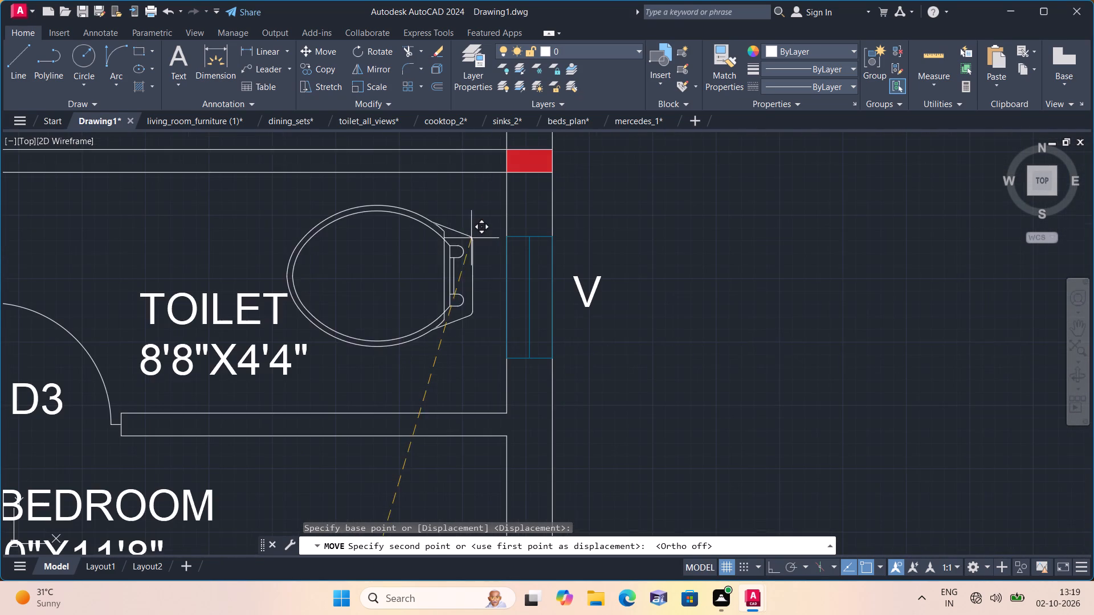
click(504, 231)
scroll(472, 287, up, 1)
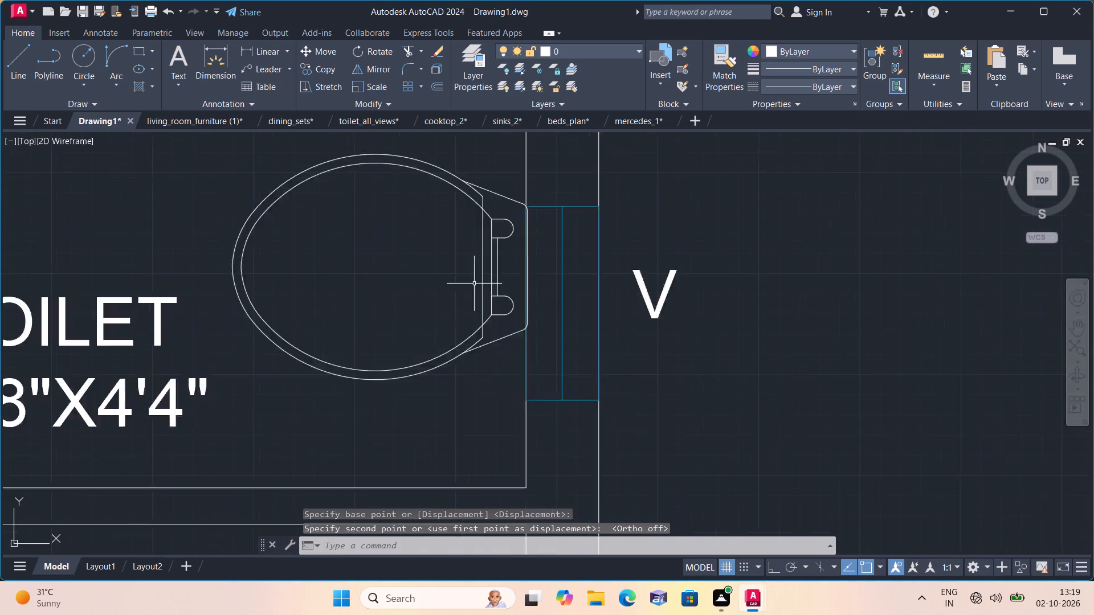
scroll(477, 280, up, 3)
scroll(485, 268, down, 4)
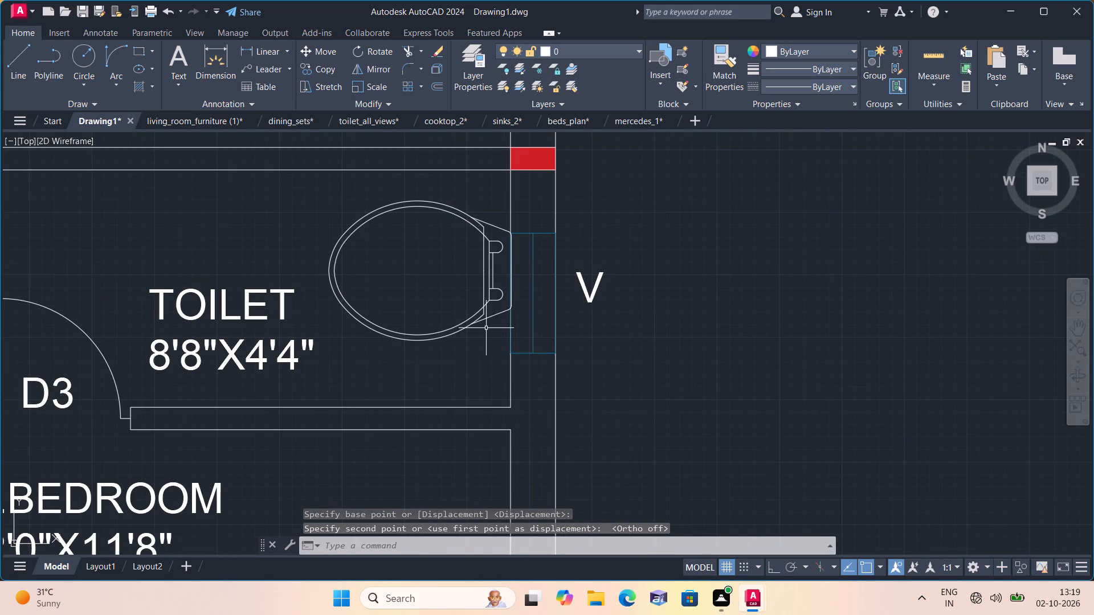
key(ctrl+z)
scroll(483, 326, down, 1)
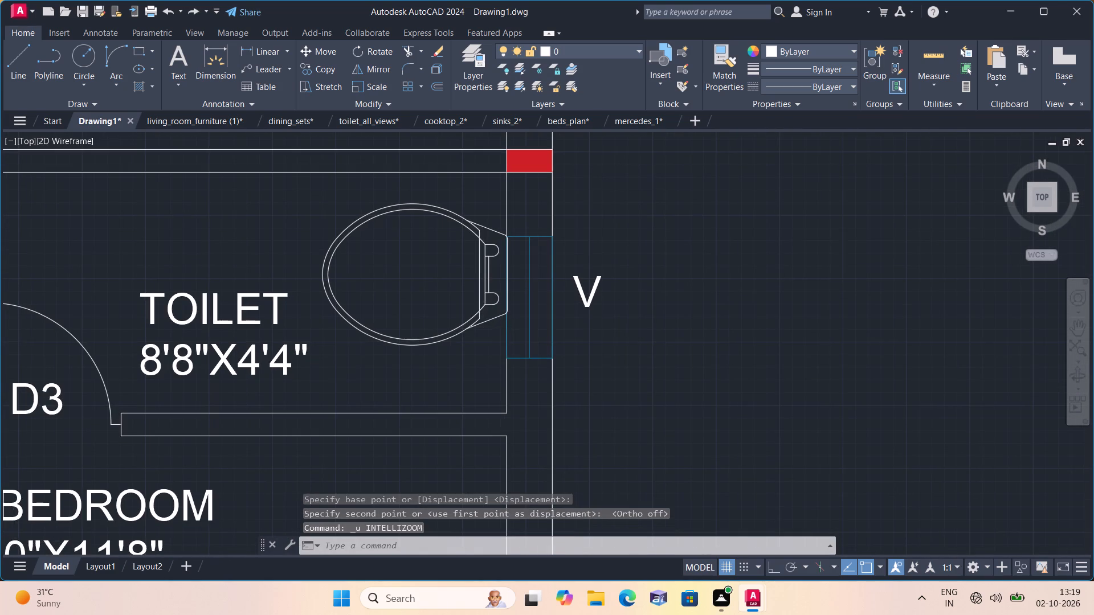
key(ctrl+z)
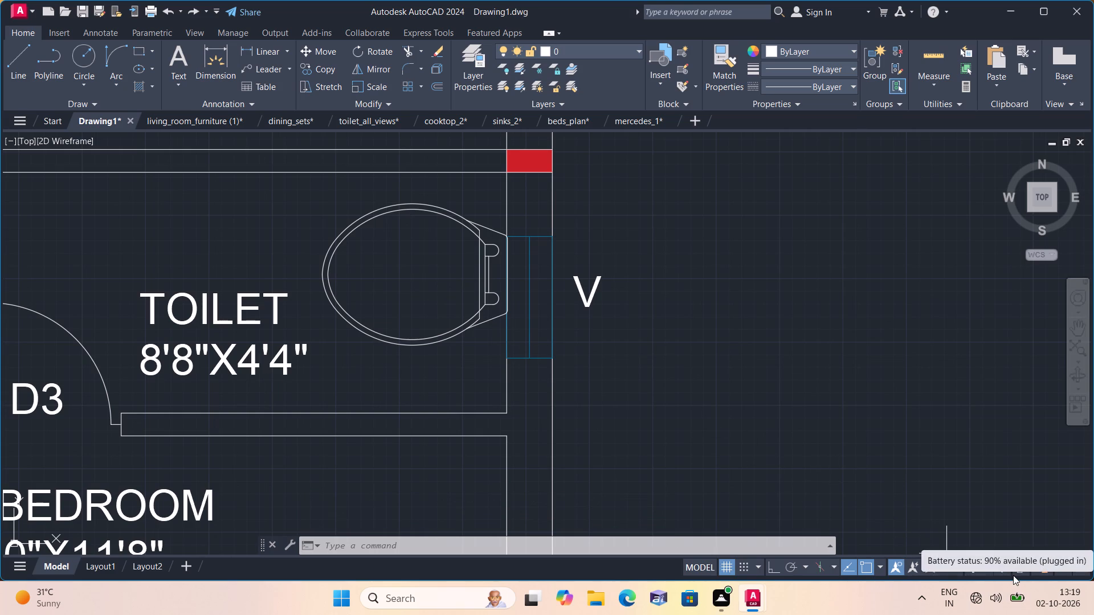
Move the whole toilet slightly west so its back edge clears the inner line of the east wall and window V.
scroll(428, 217, up, 2)
drag(506, 450, 500, 440)
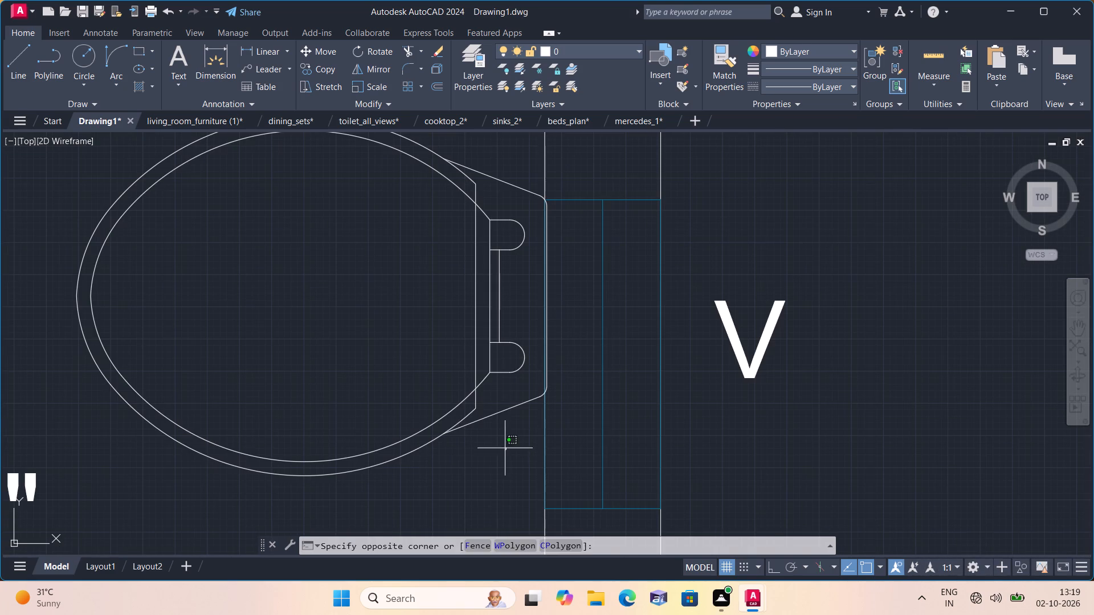
click(398, 325)
scroll(381, 288, down, 2)
scroll(428, 294, up, 2)
drag(435, 286, 431, 280)
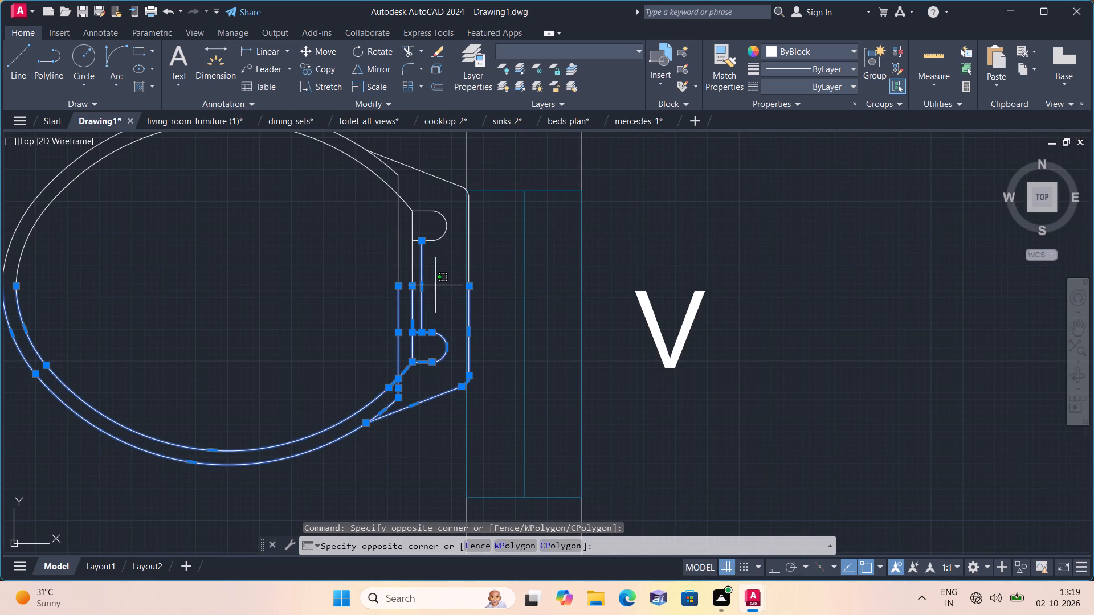
drag(431, 280, 420, 267)
click(310, 173)
middle_drag(295, 174, 297, 212)
drag(337, 241, 278, 190)
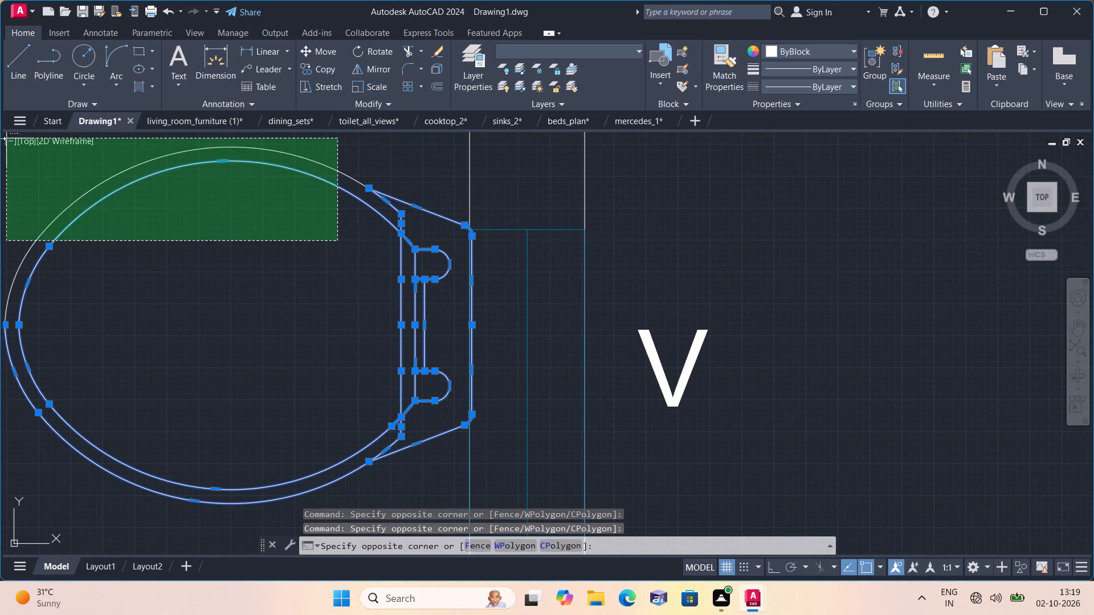
click(26, 174)
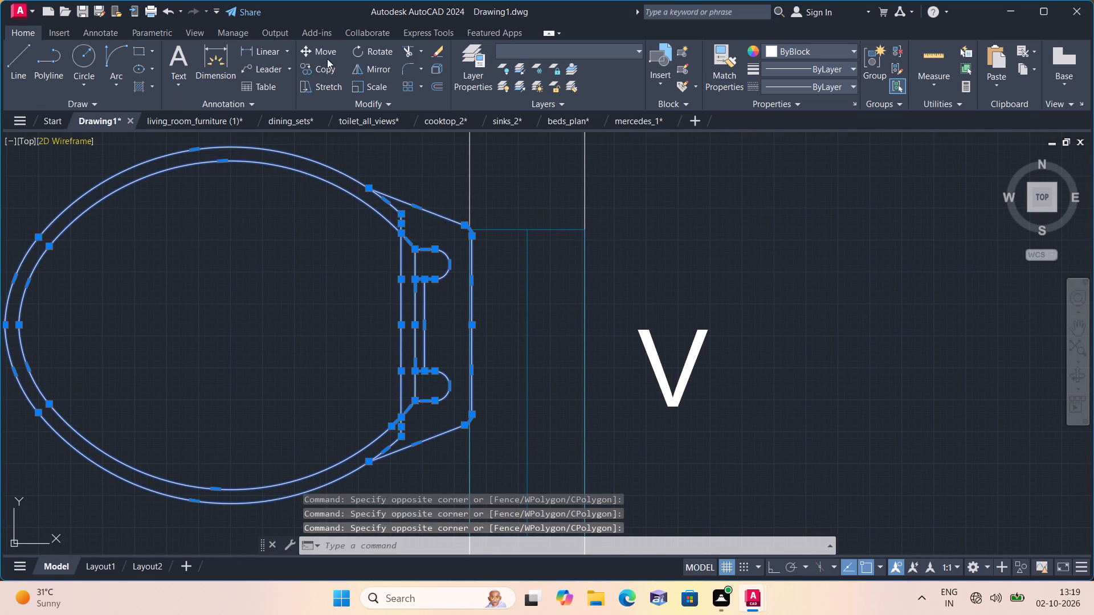
click(327, 54)
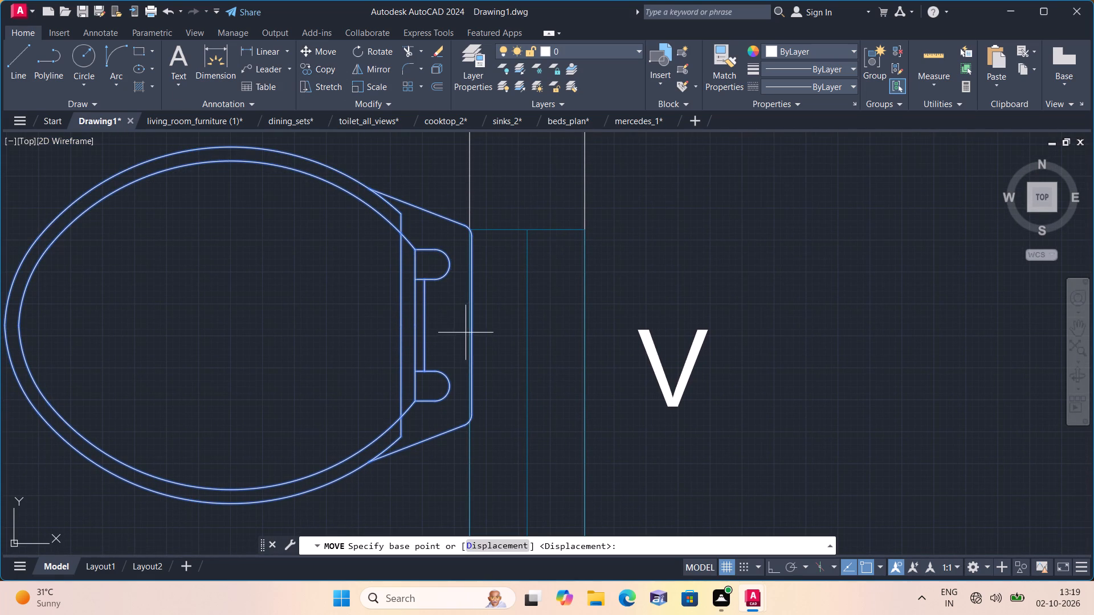
scroll(473, 240, up, 4)
click(450, 240)
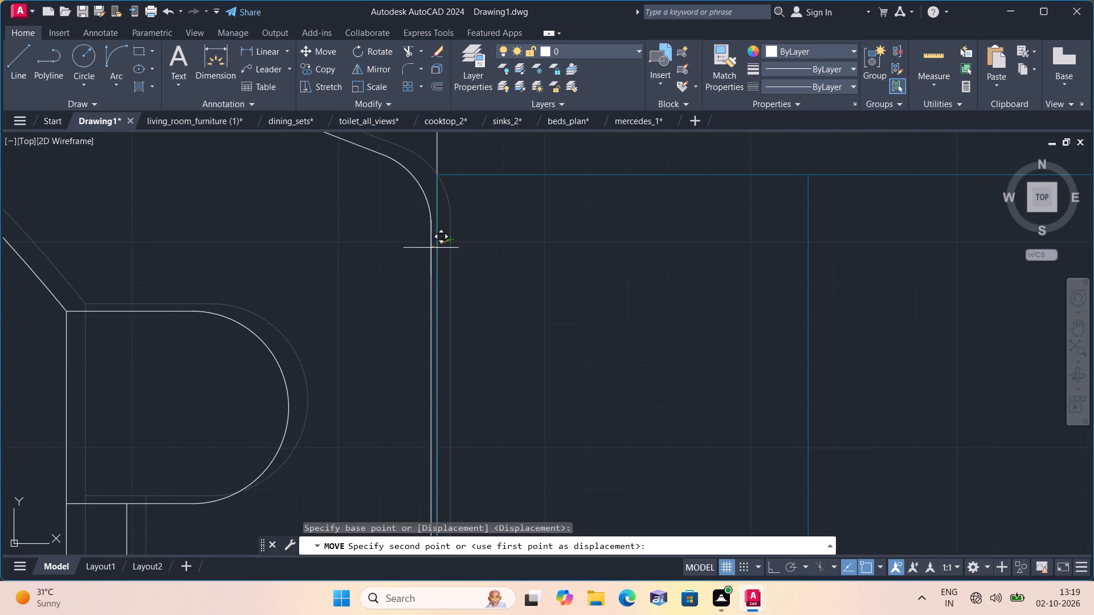
click(424, 248)
Move the sink that overlaps the remaining large toilet to the empty space just west of the floor plan.
scroll(424, 248, down, 6)
scroll(424, 248, up, 1)
scroll(424, 248, down, 5)
scroll(569, 343, down, 1)
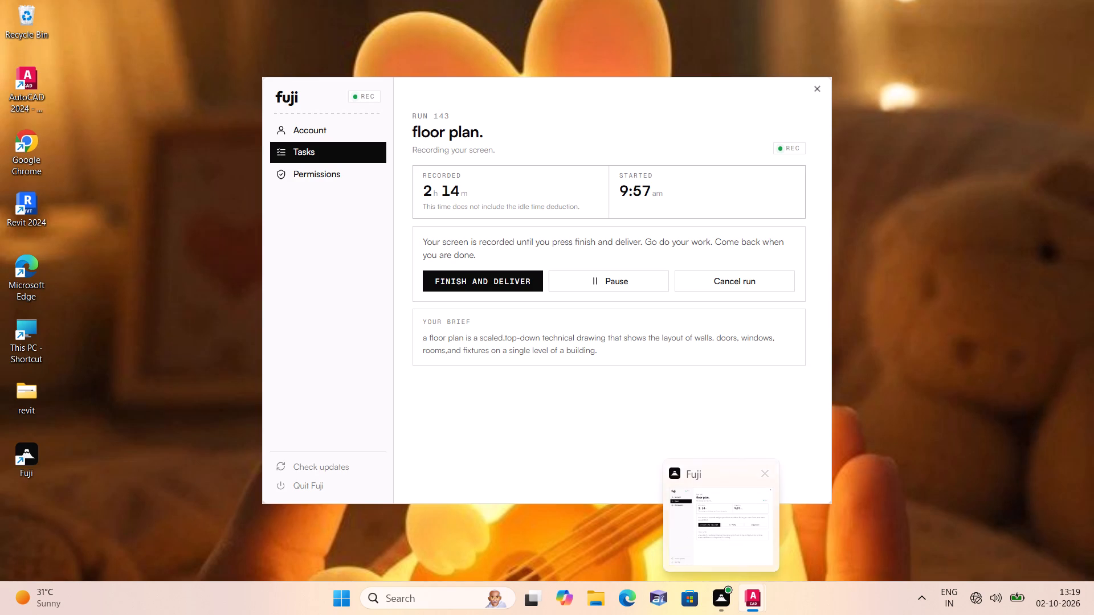
scroll(379, 299, down, 2)
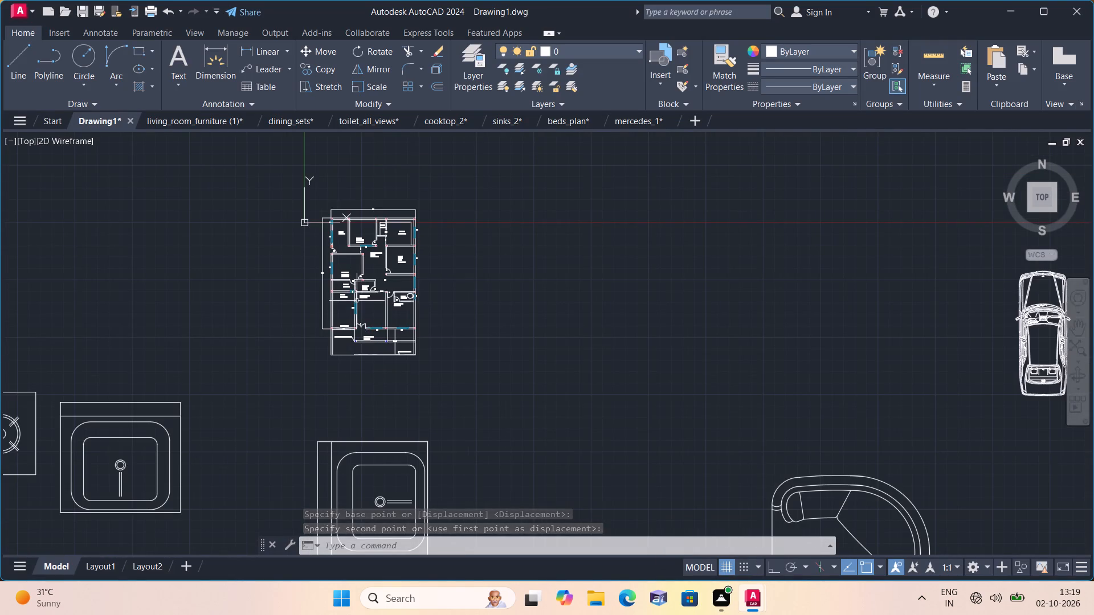
scroll(357, 301, down, 1)
scroll(357, 301, up, 1)
scroll(357, 301, down, 1)
scroll(357, 301, up, 1)
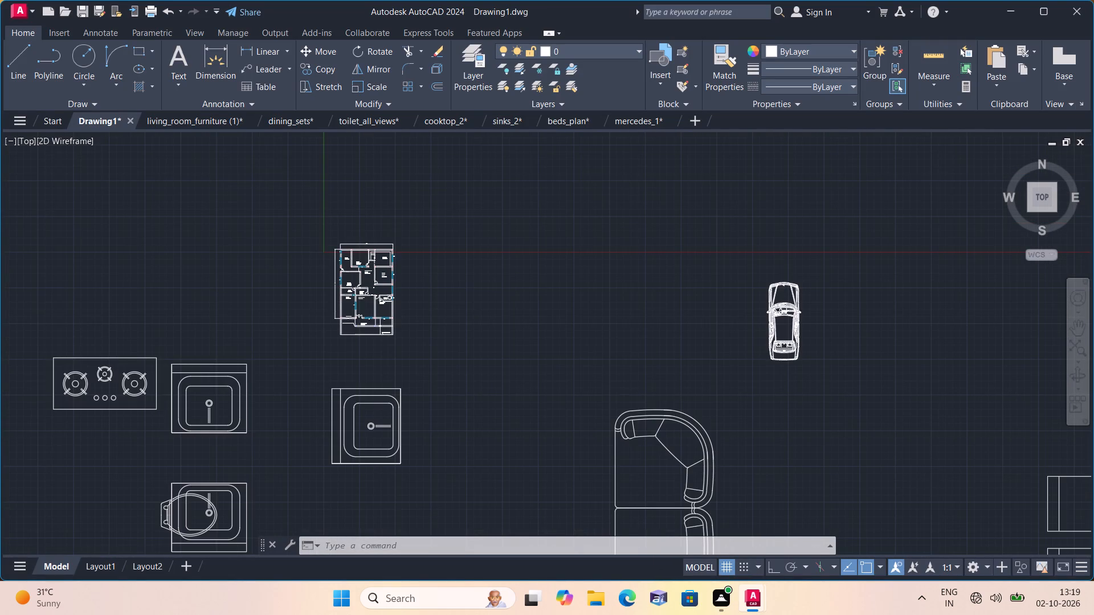
middle_drag(249, 413, 266, 355)
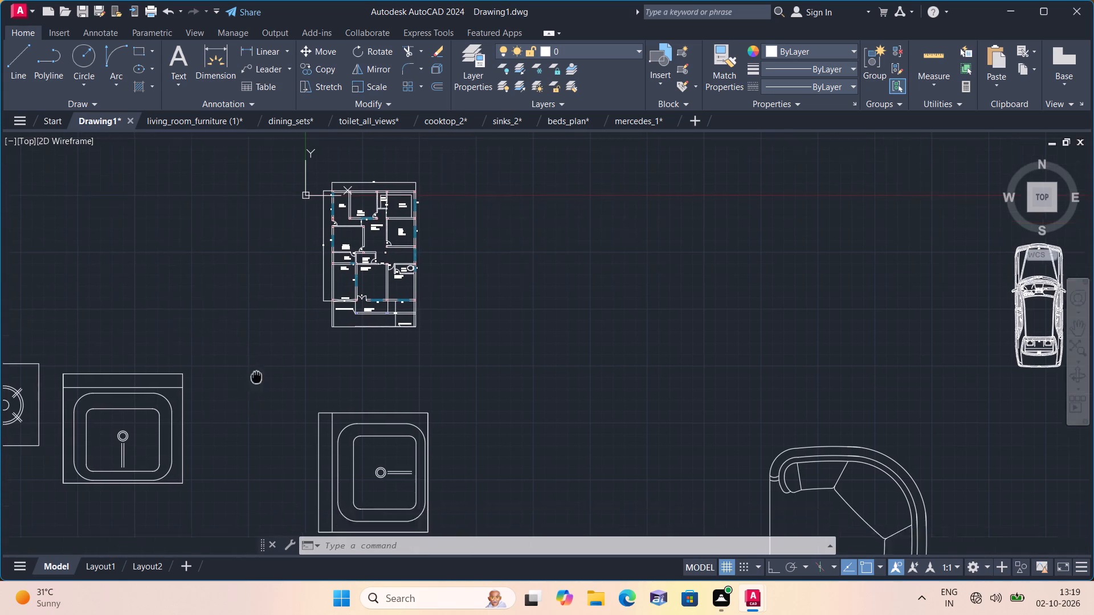
middle_drag(266, 355, 304, 264)
scroll(271, 445, down, 1)
scroll(210, 487, up, 2)
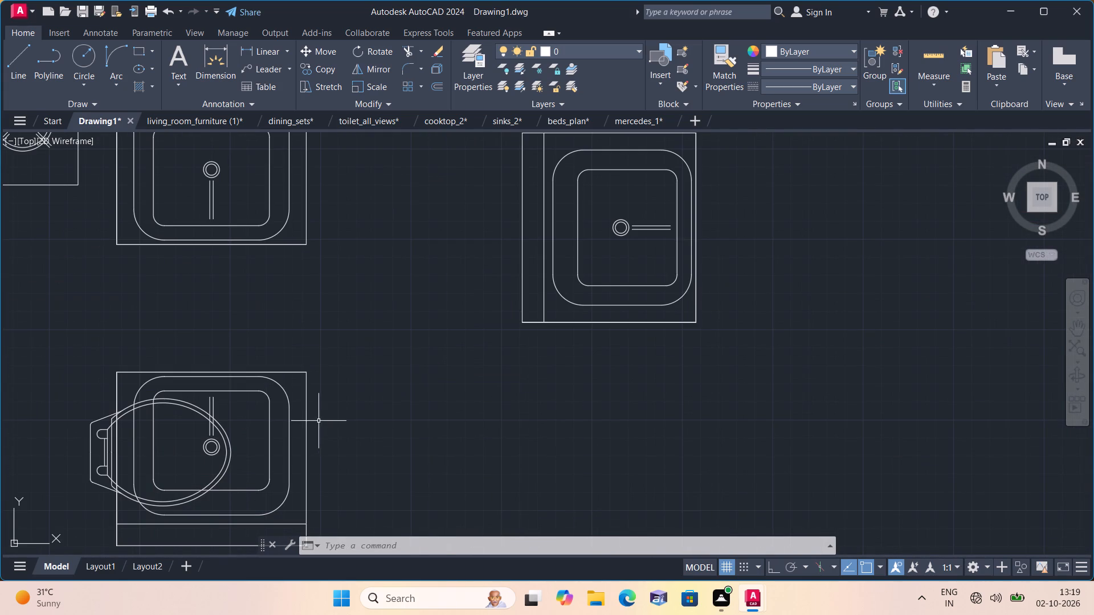
click(300, 397)
click(284, 388)
scroll(262, 440, down, 1)
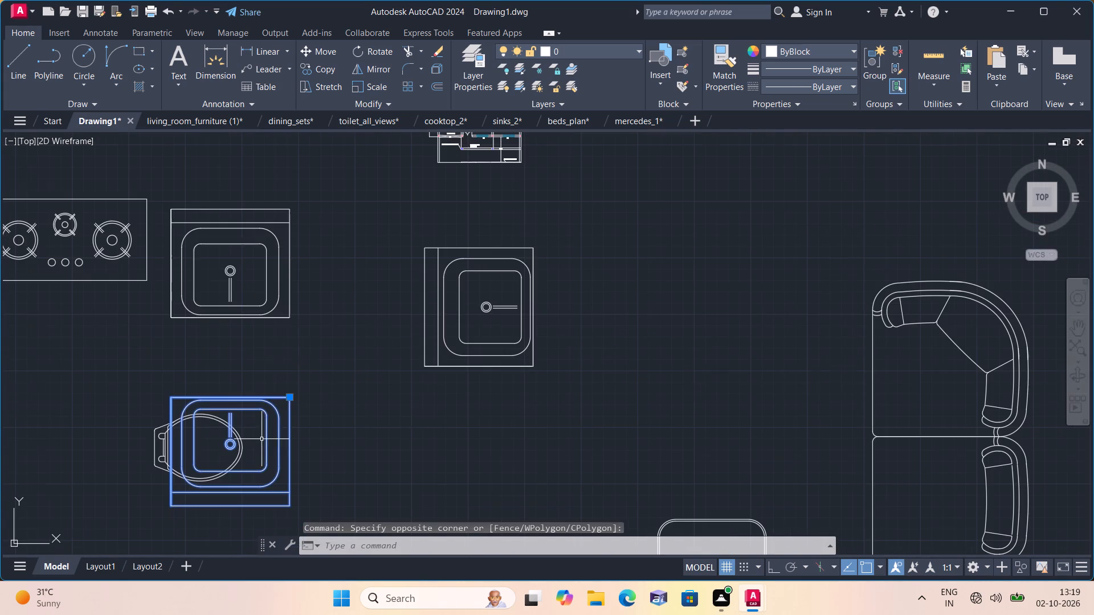
click(289, 395)
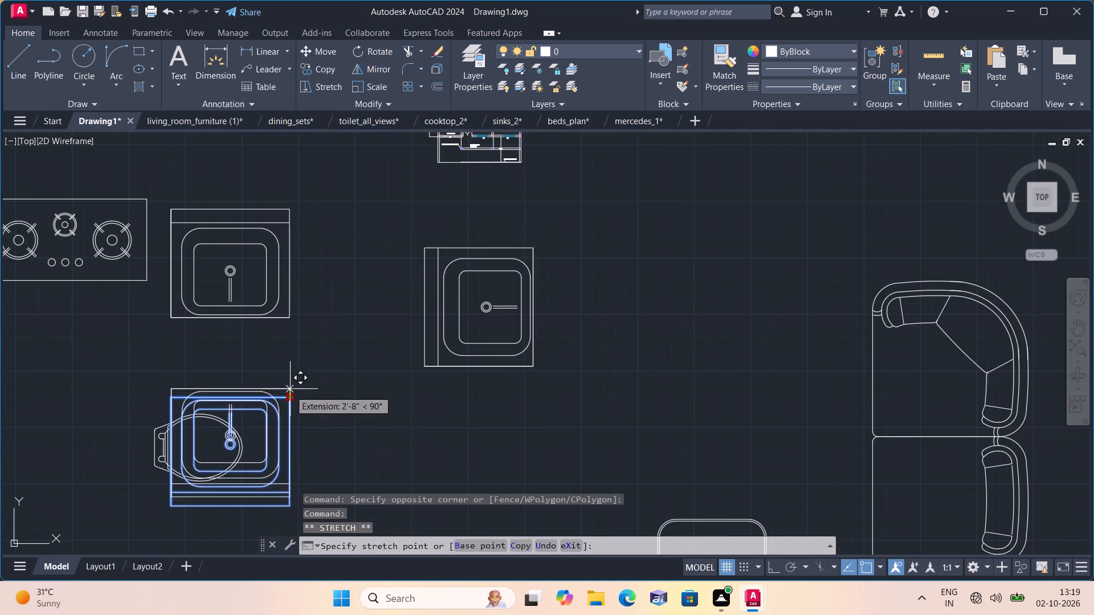
middle_drag(329, 276, 295, 450)
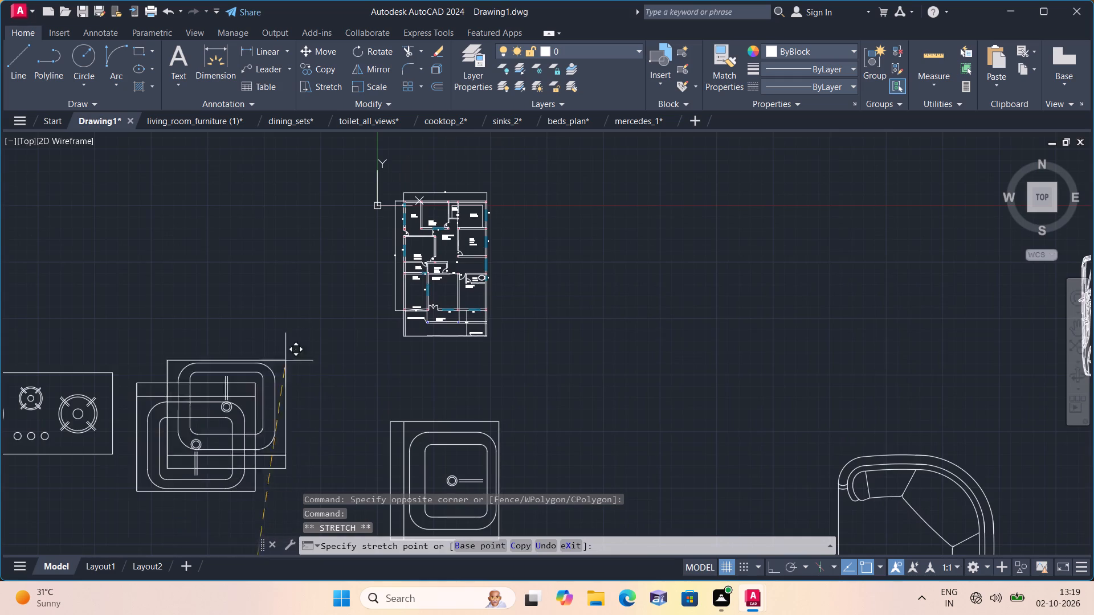
scroll(324, 303, down, 1)
click(340, 257)
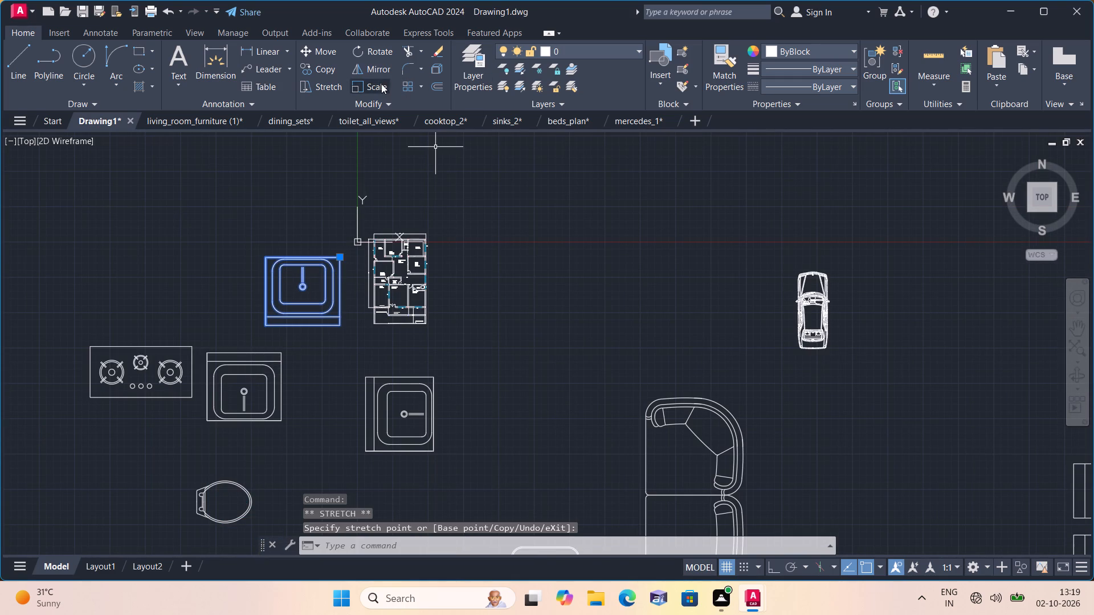
Scale the relocated sink down to a small fraction of its size about a point inside its basin.
click(381, 84)
click(319, 291)
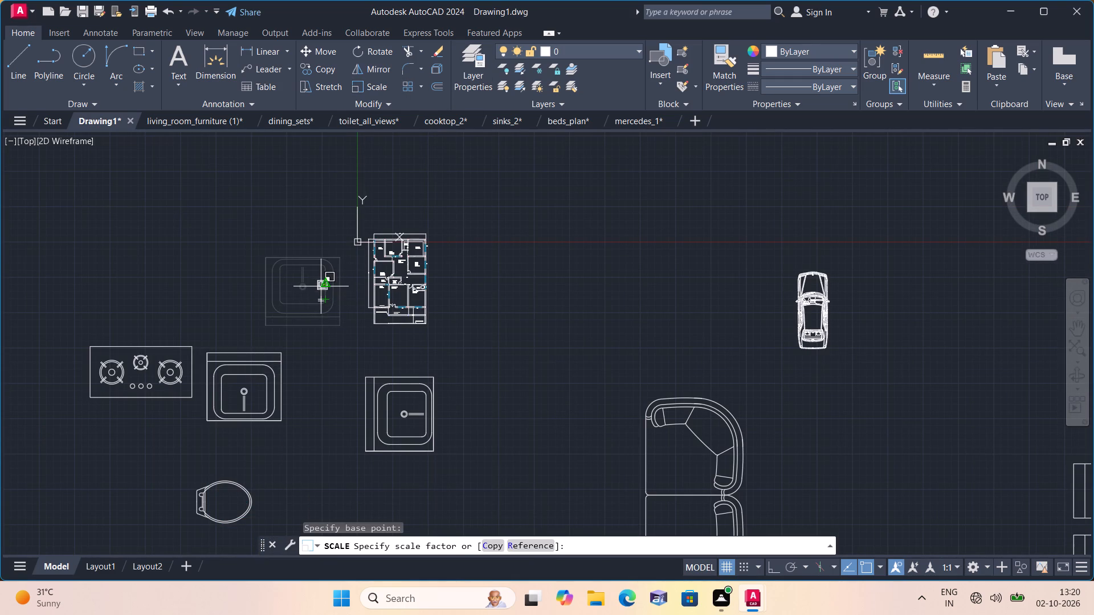
double_click(321, 286)
click(323, 285)
scroll(323, 285, up, 1)
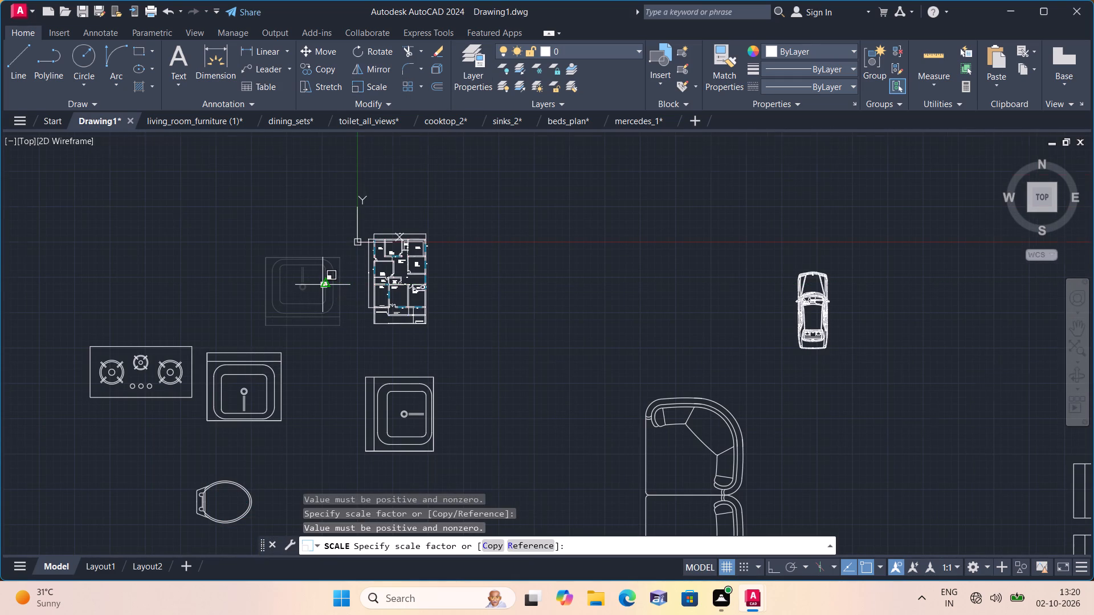
scroll(323, 285, up, 4)
click(324, 280)
click(329, 284)
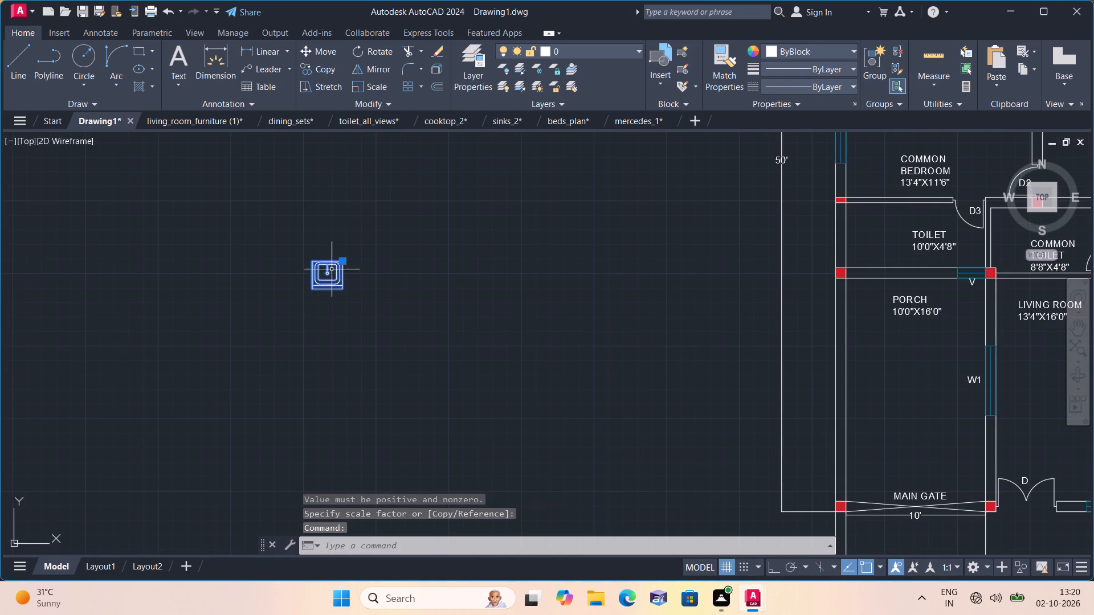
Move the reduced sink into the northwest corner of the master bedroom's 8'8"X4'4" TOILET, just north of door D3.
click(342, 263)
scroll(547, 273, down, 1)
middle_drag(545, 274, 262, 258)
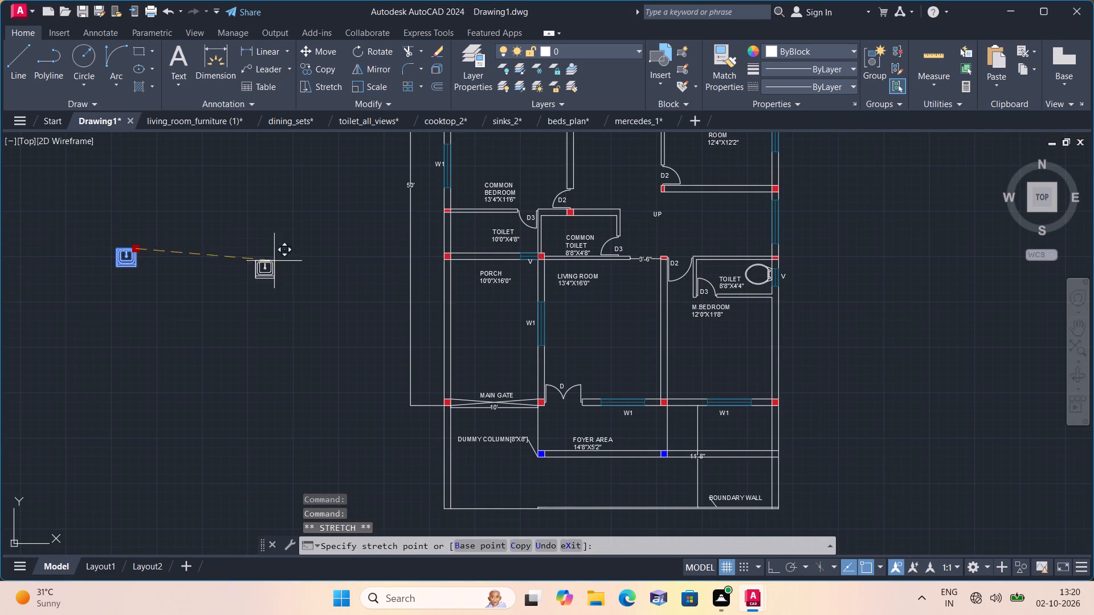
scroll(710, 284, up, 3)
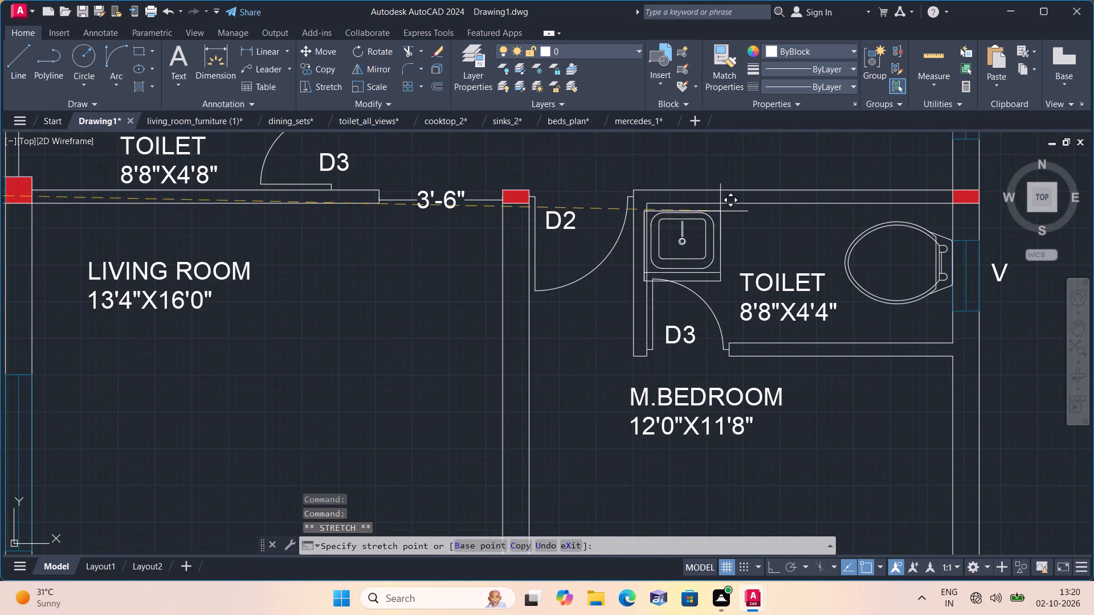
scroll(720, 211, up, 2)
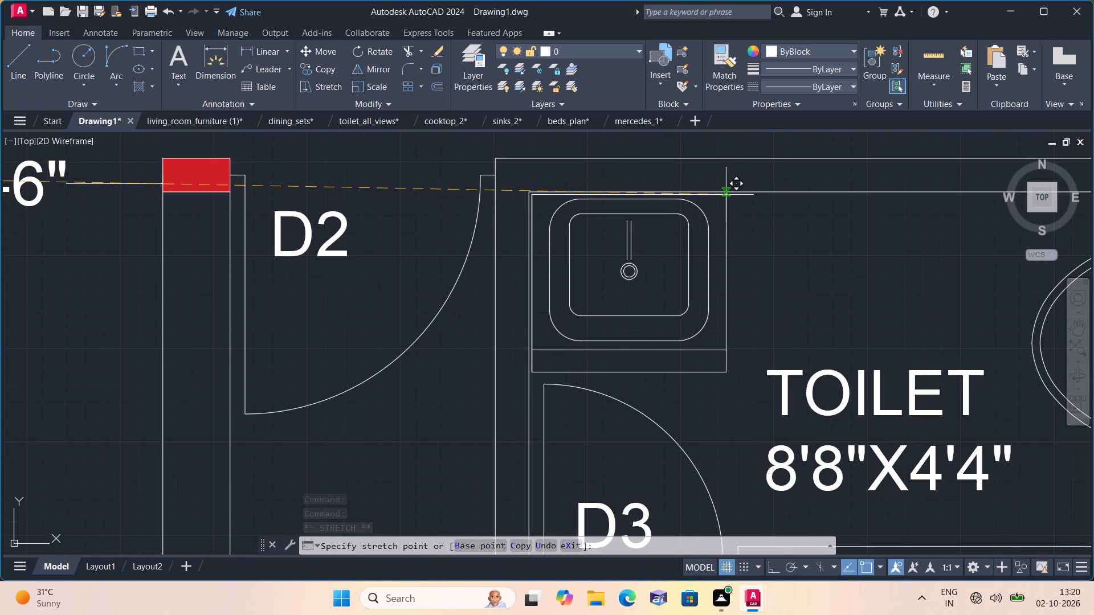
click(725, 195)
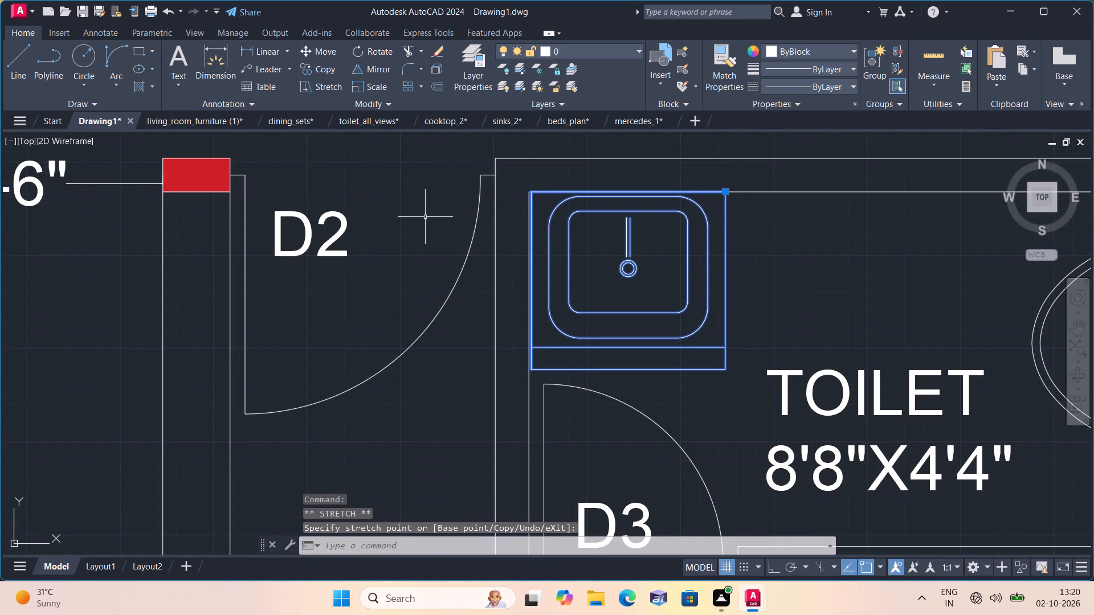
key(Escape)
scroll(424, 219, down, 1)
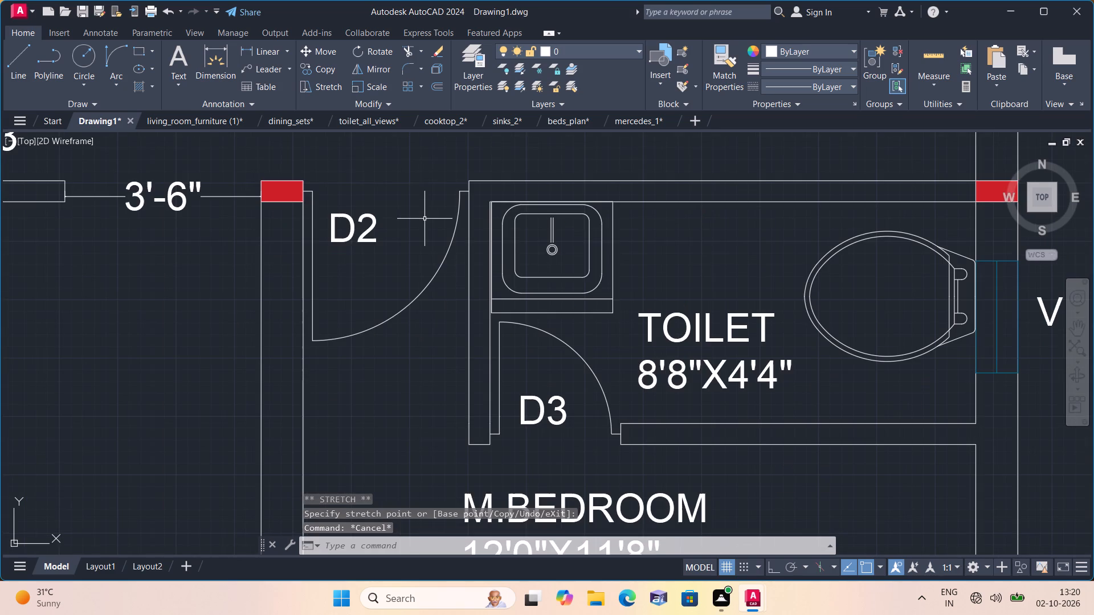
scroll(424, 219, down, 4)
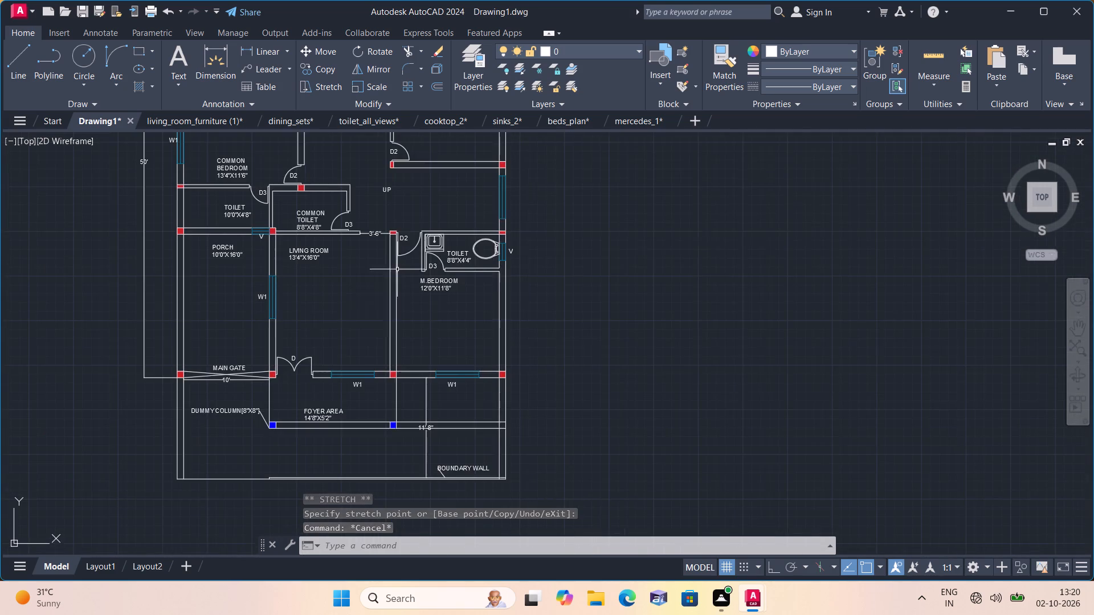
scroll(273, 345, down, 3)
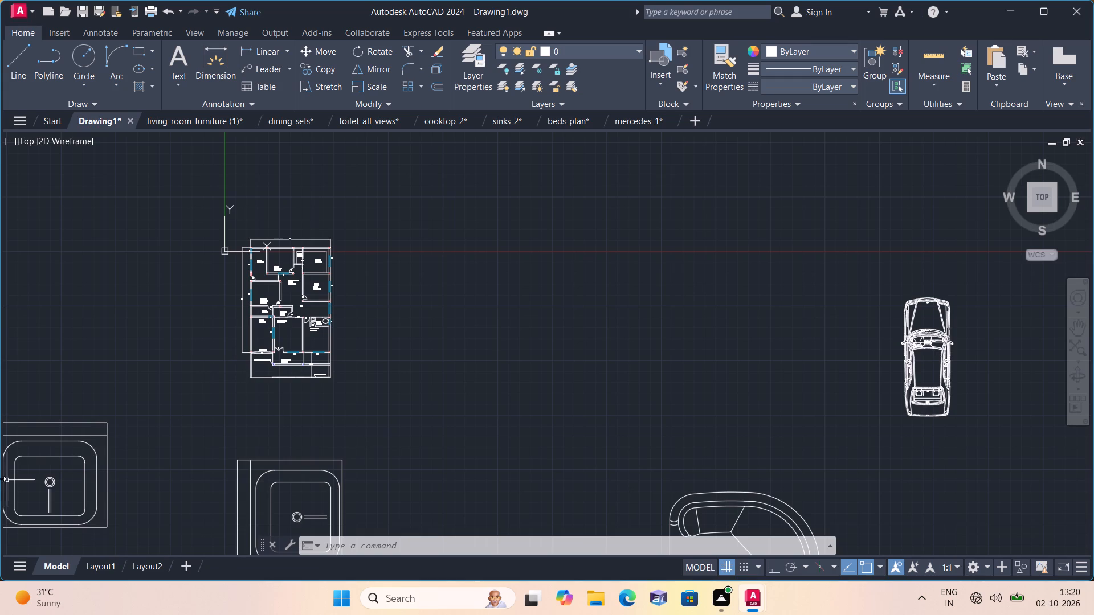
Scale the large sink southwest of the floor plan down to a small fraction of its size about a point inside its basin.
click(48, 441)
middle_click(48, 440)
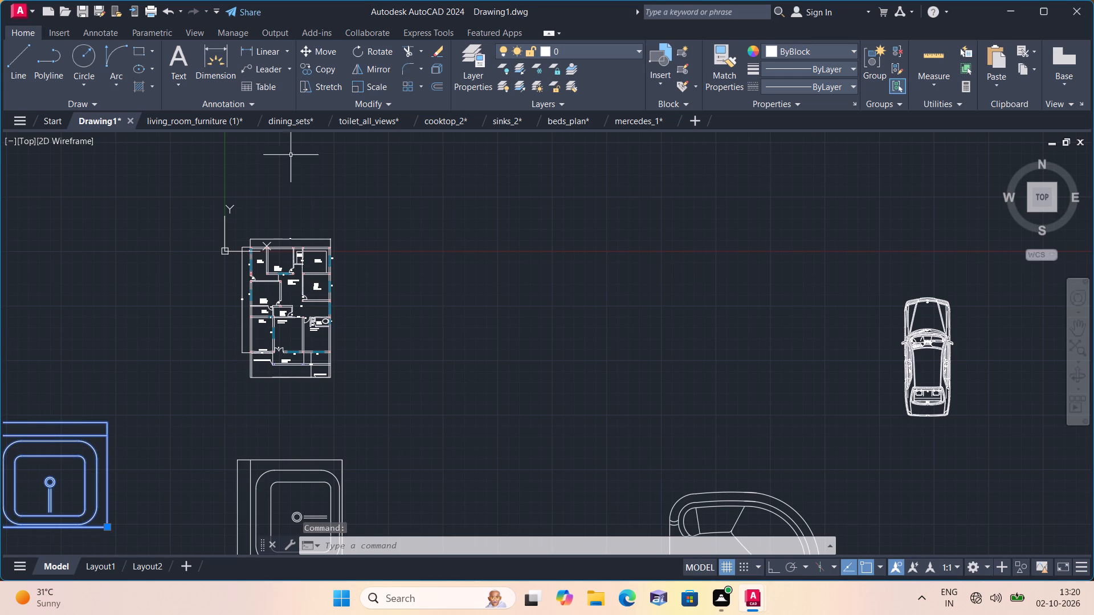
click(379, 83)
click(39, 492)
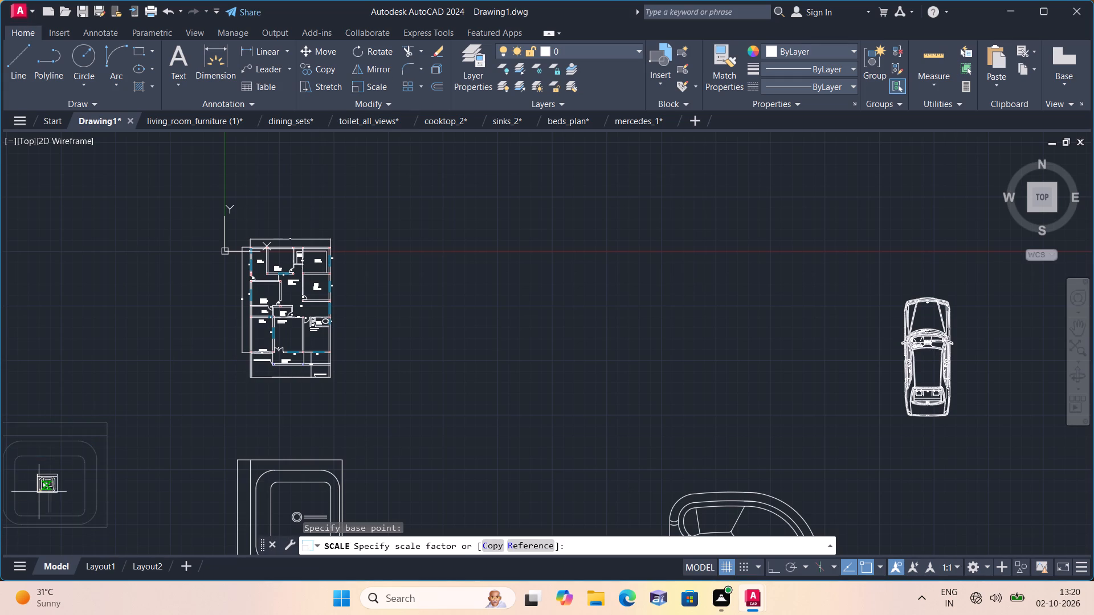
click(41, 487)
click(47, 487)
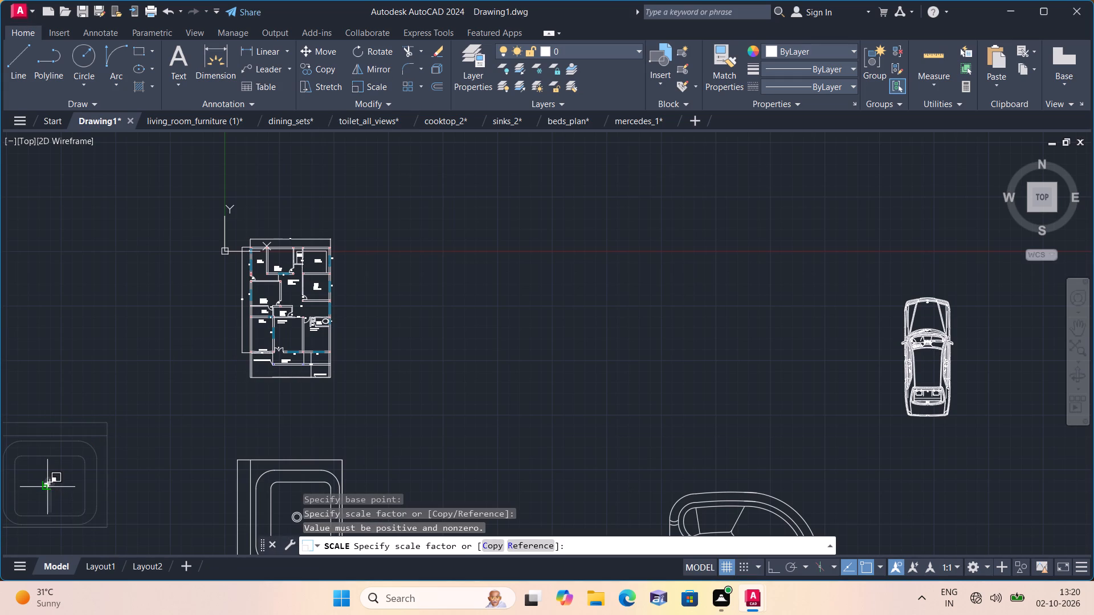
click(47, 487)
scroll(48, 490, up, 2)
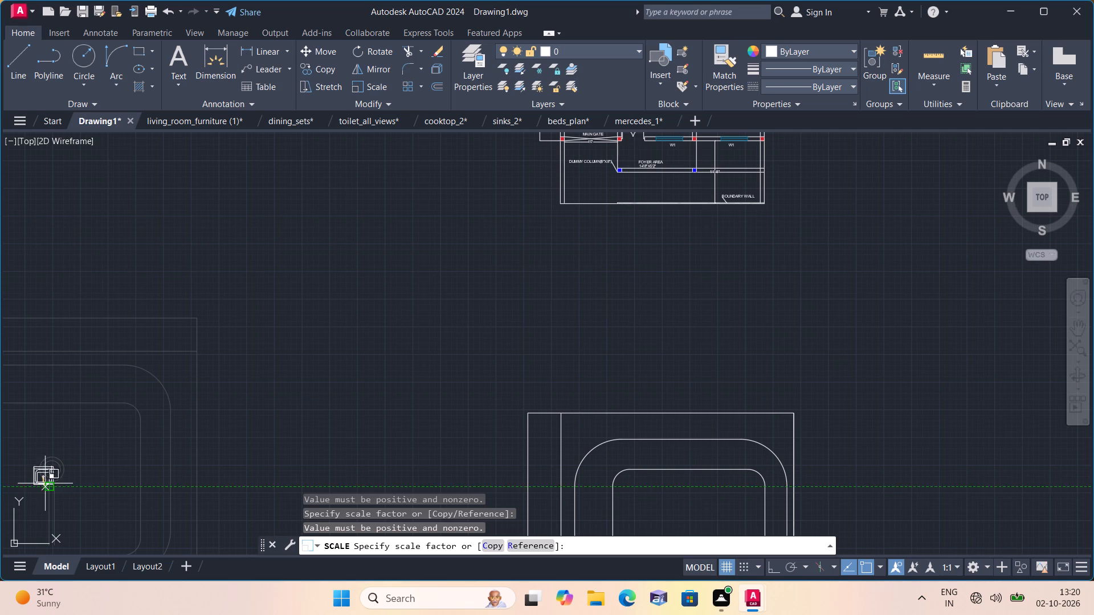
click(43, 479)
click(43, 477)
scroll(43, 468, up, 3)
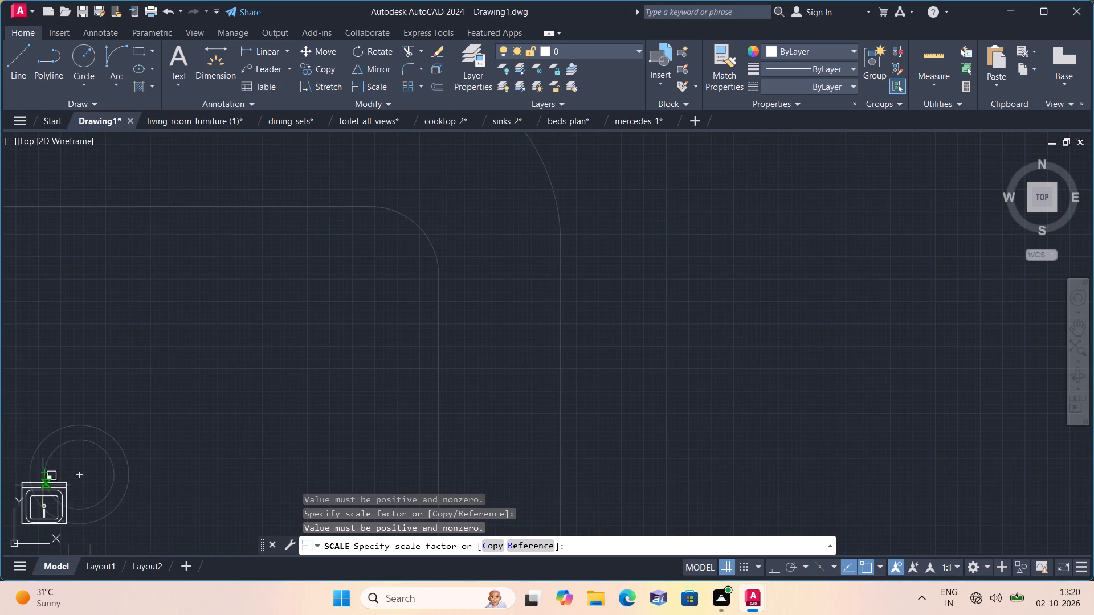
click(43, 485)
Move the reduced sink into the 10'0"X4'8" TOILET, just north of window V near the southeast corner.
click(53, 490)
click(69, 523)
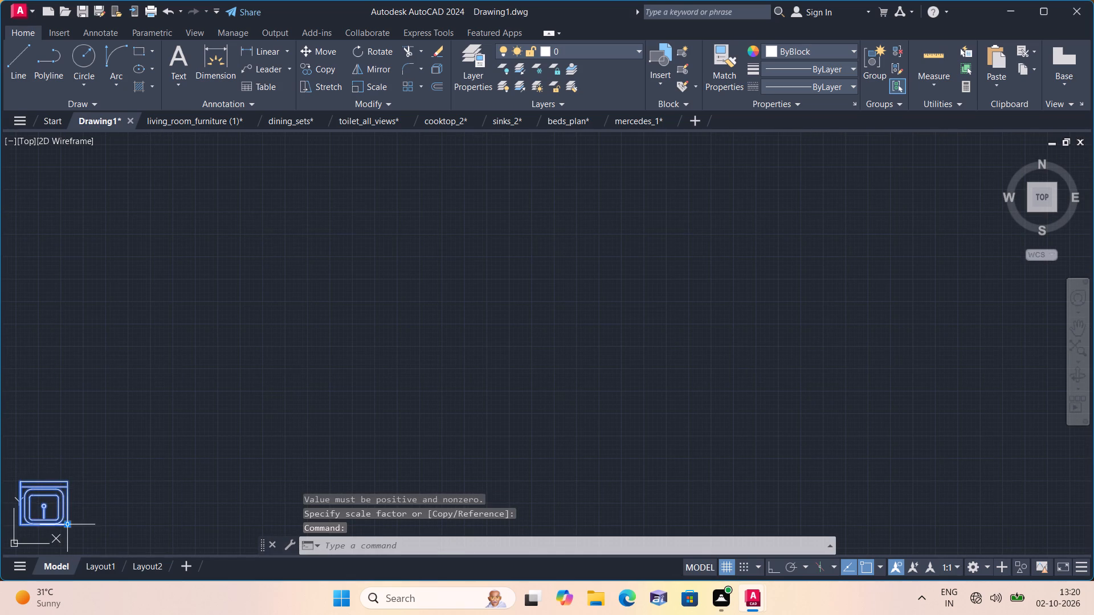
scroll(239, 339, down, 1)
middle_drag(258, 314, 221, 554)
scroll(247, 502, down, 1)
scroll(270, 468, up, 3)
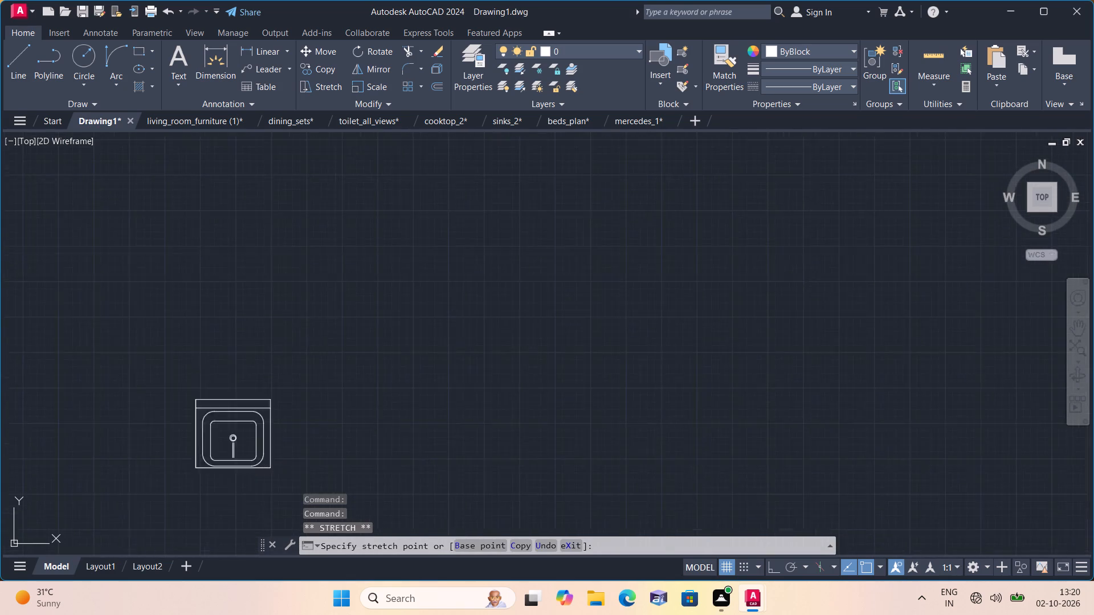
scroll(270, 468, down, 5)
scroll(644, 233, up, 3)
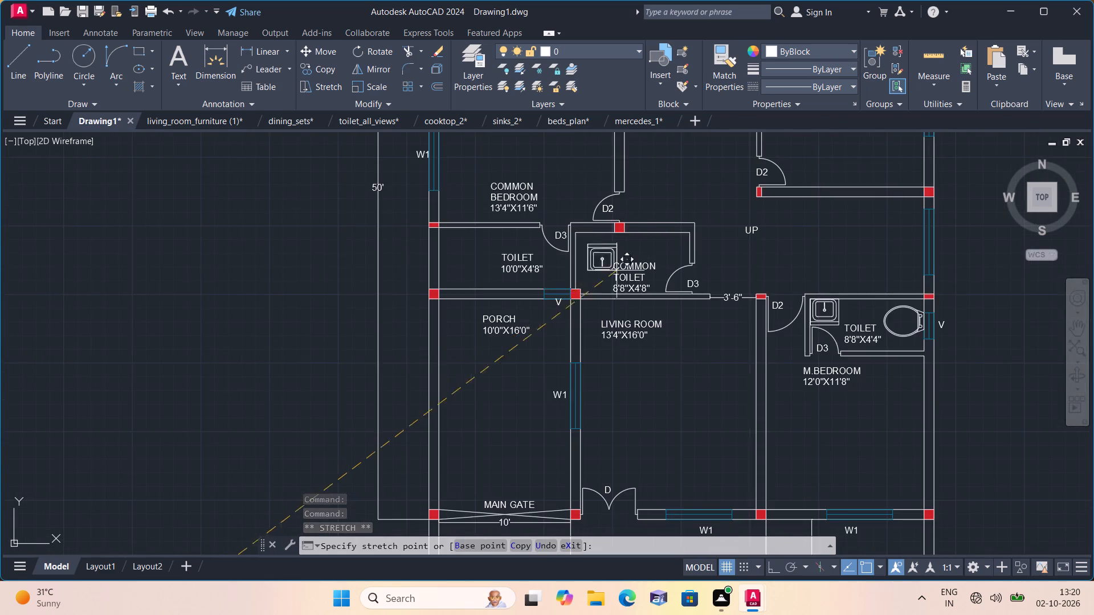
scroll(544, 315, up, 4)
scroll(547, 301, down, 2)
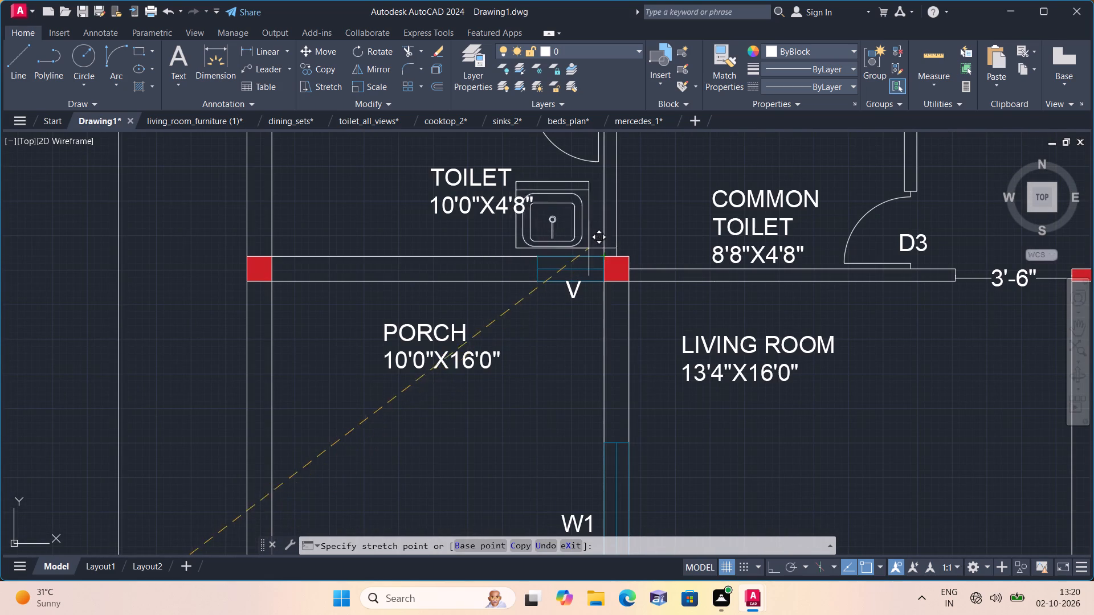
scroll(578, 251, up, 2)
middle_drag(561, 253, 514, 471)
click(544, 438)
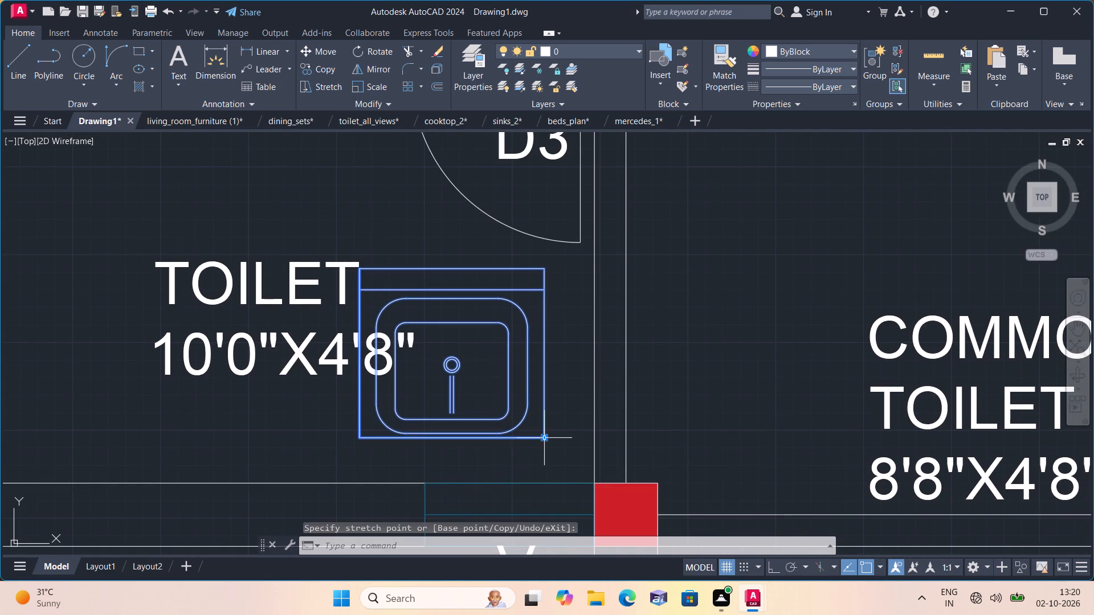
Scale this sink down to about a quarter of its size and shift it towards the toilet's southeast corner.
click(371, 85)
click(438, 351)
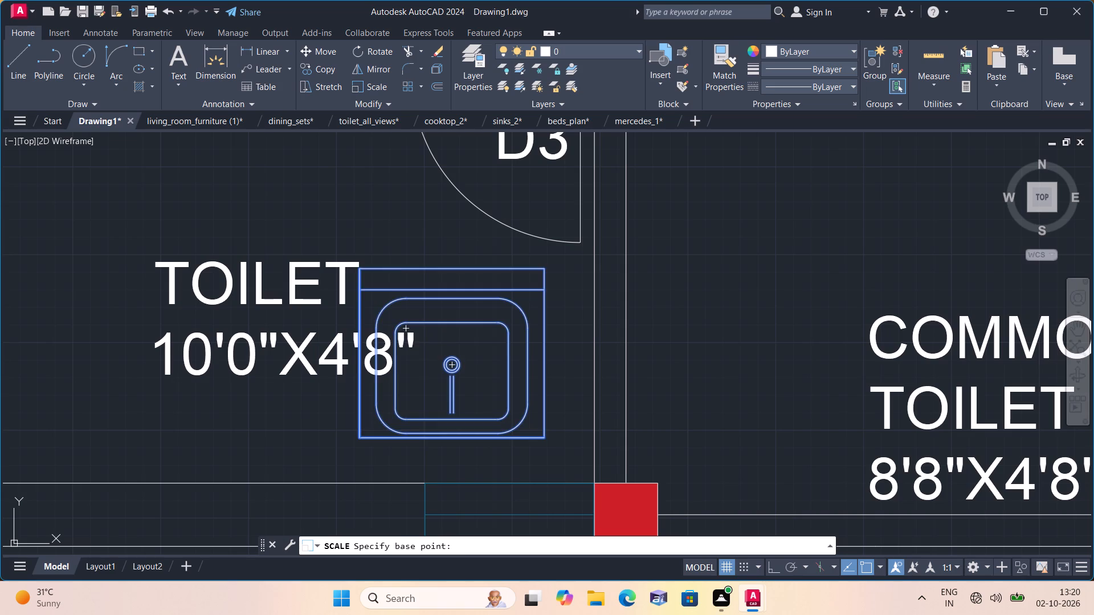
click(467, 356)
click(452, 372)
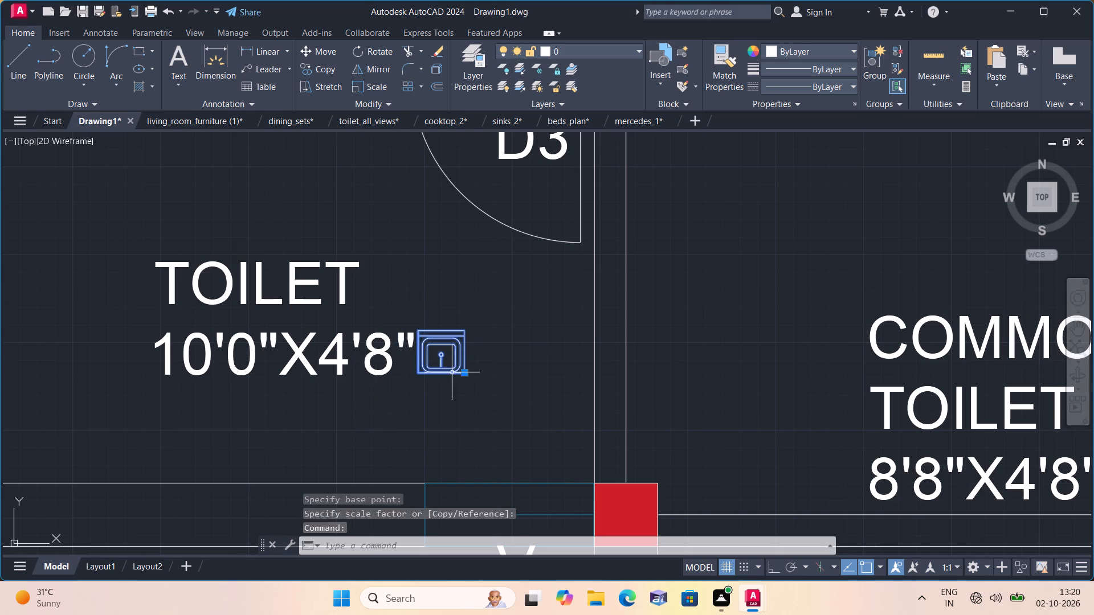
click(463, 373)
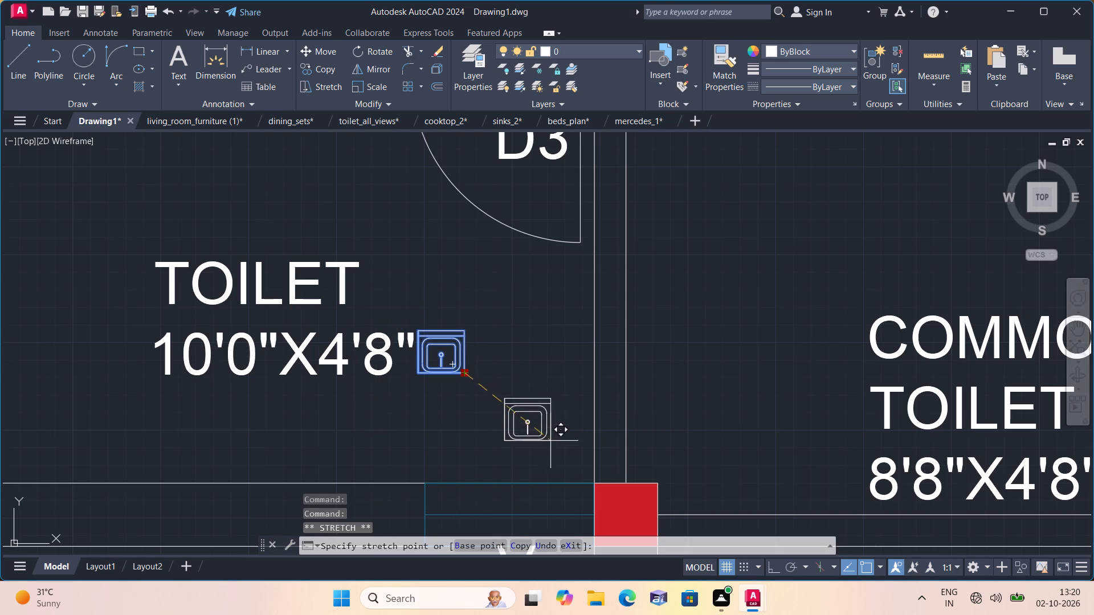
click(545, 439)
Scale the small sink up to roughly twice its size about a point in its basin.
click(376, 87)
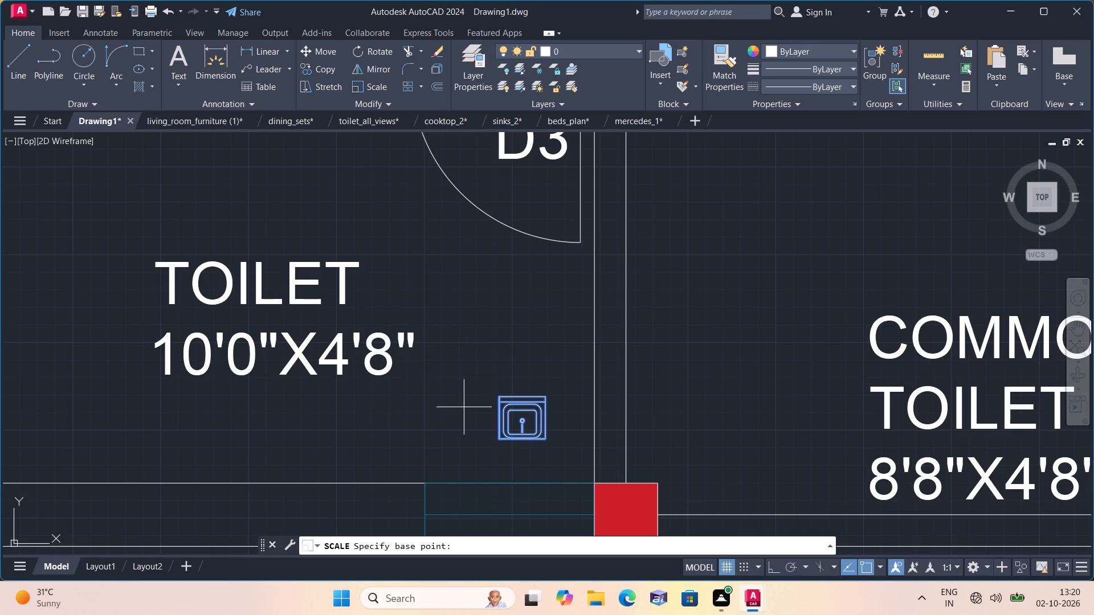
click(509, 415)
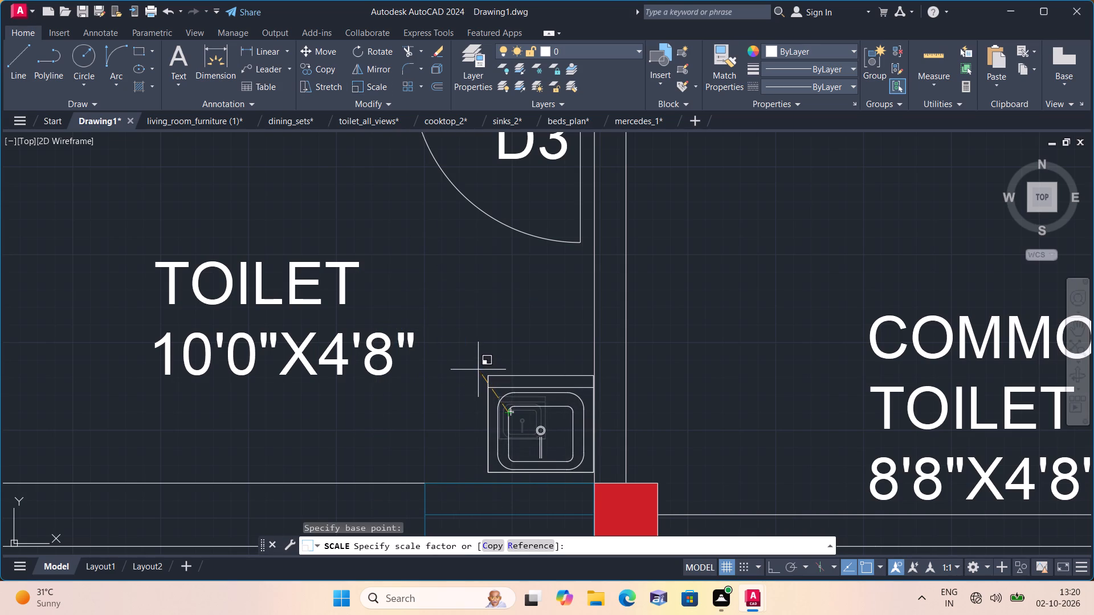
click(478, 370)
Move the sink into the southeast corner of the 10'0"X4'8" TOILET, against the south wall line beside the red column.
click(521, 469)
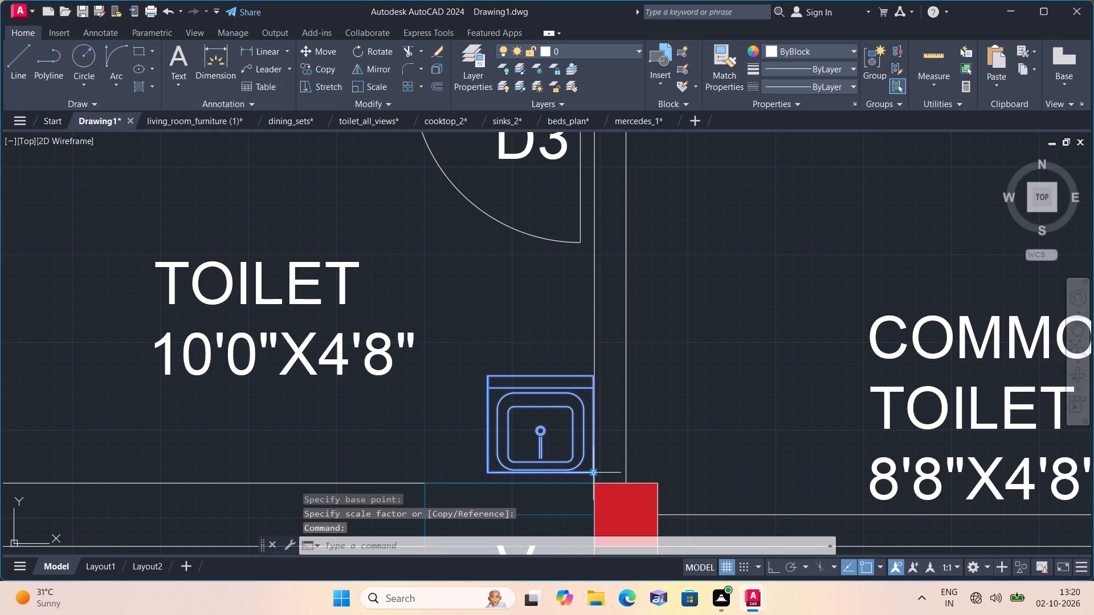
click(596, 474)
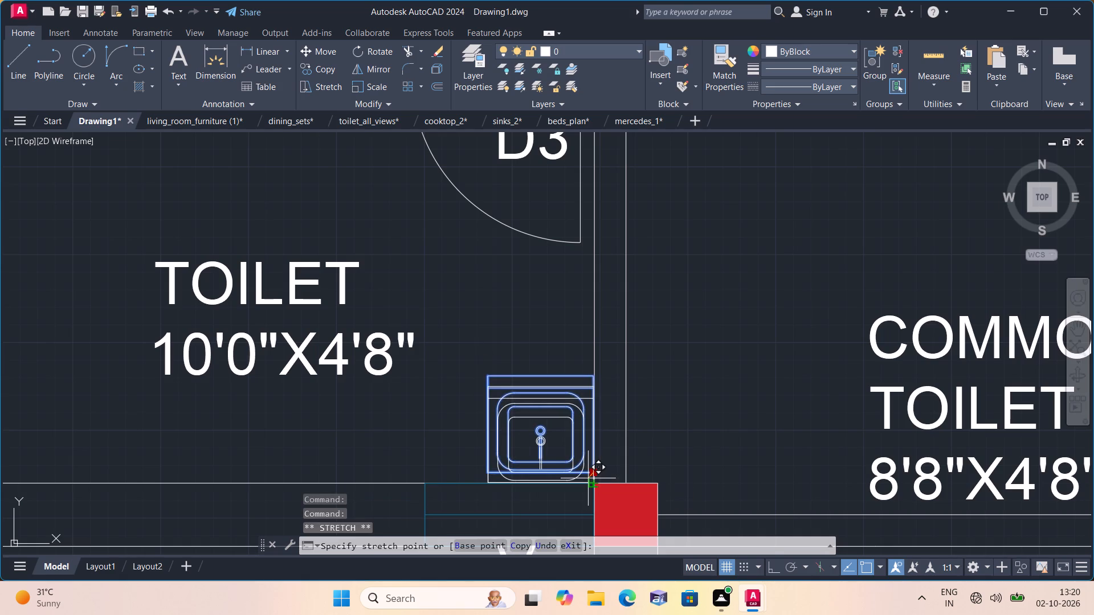
click(588, 478)
scroll(540, 477, up, 1)
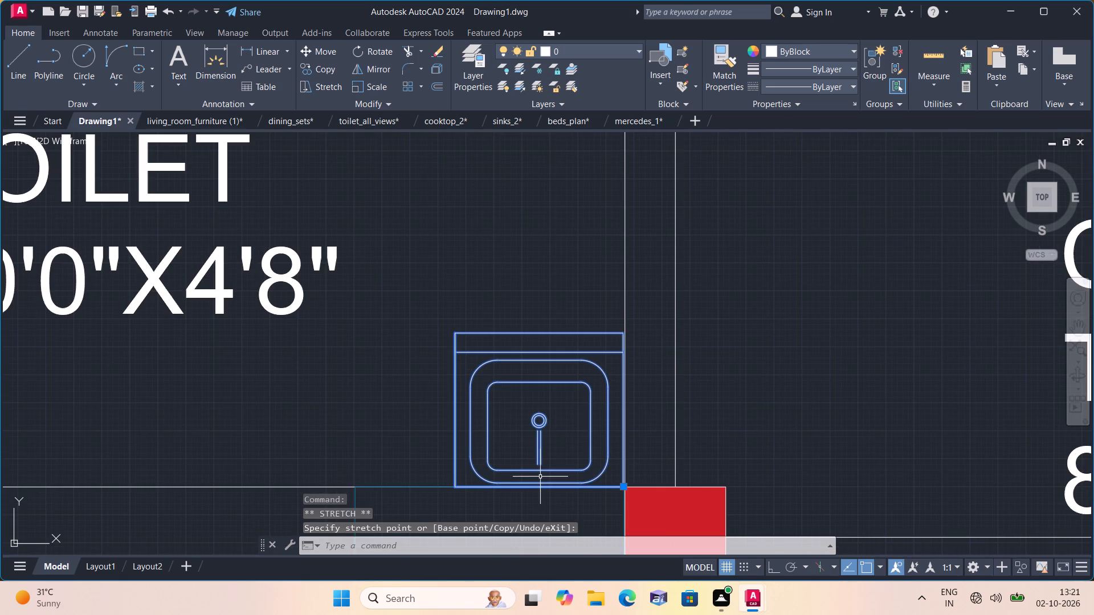
key(Escape)
scroll(541, 457, up, 2)
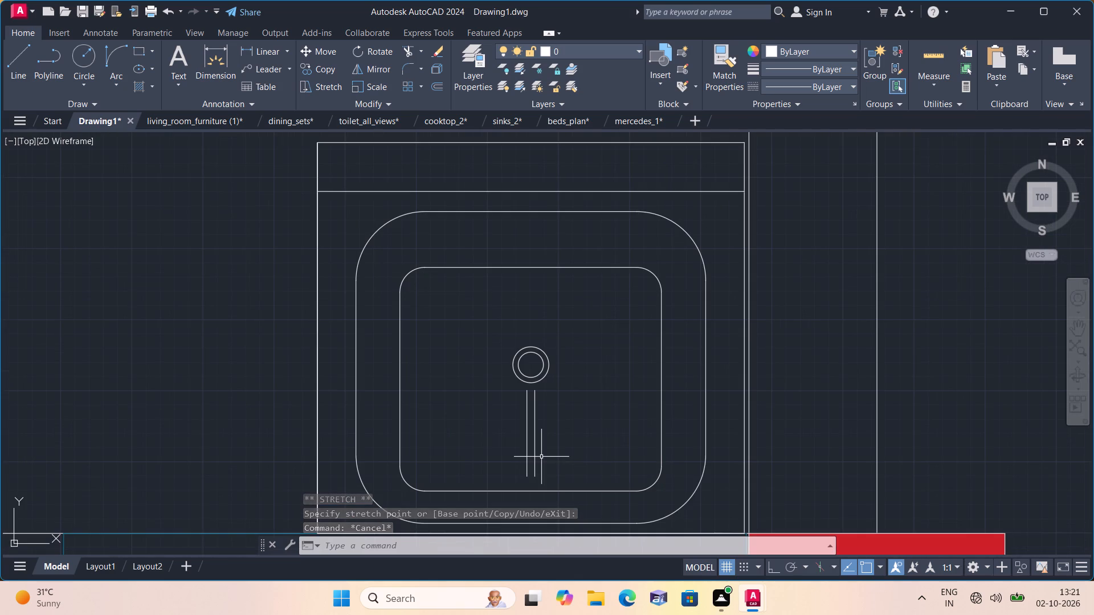
scroll(541, 457, down, 3)
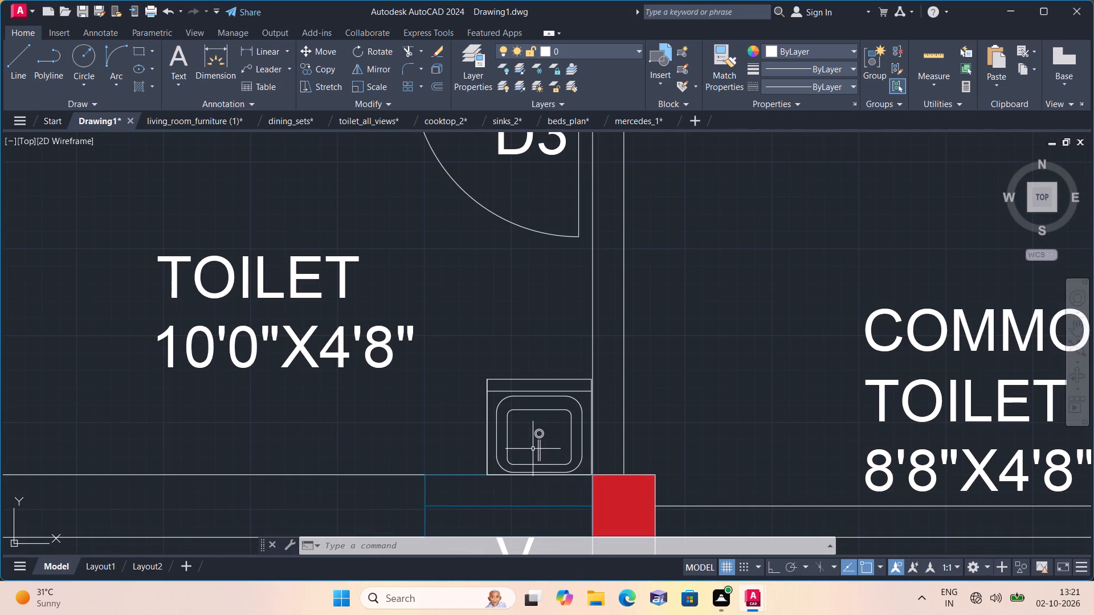
Copy the sink in the master bedroom's toilet into the northeast corner of the 8'8"X4'8" COMMON TOILET, just north of door D3.
scroll(533, 449, down, 2)
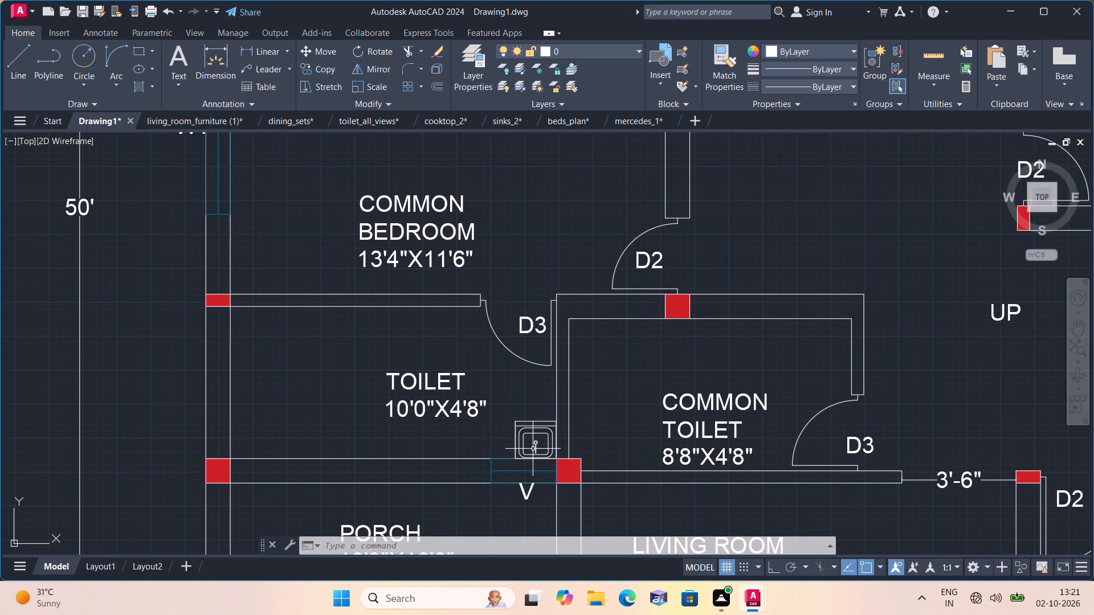
scroll(533, 449, down, 4)
scroll(643, 482, up, 3)
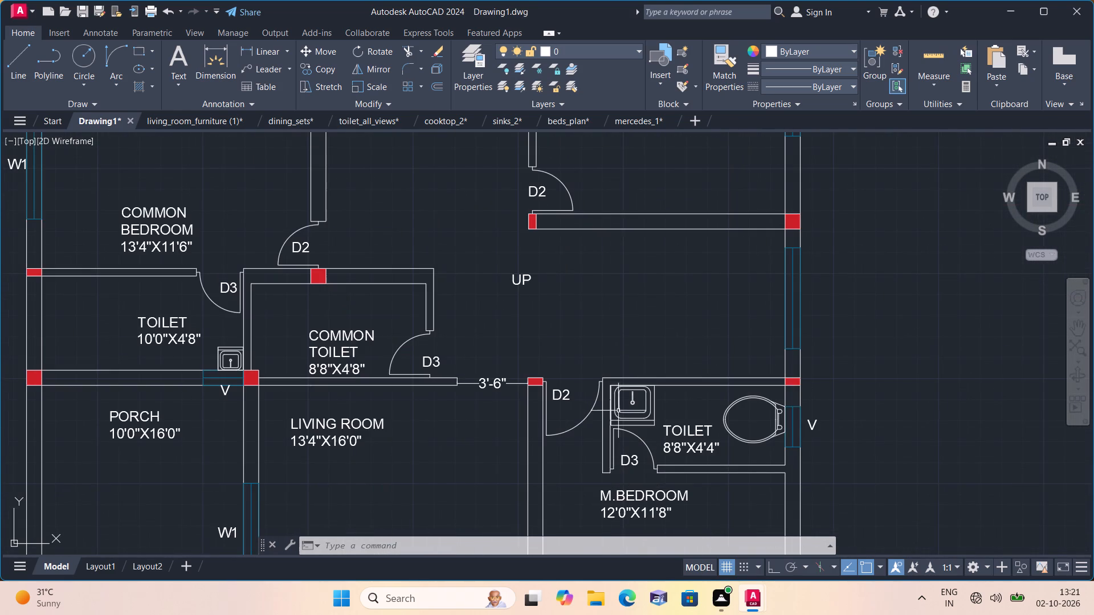
scroll(641, 422, up, 3)
click(623, 383)
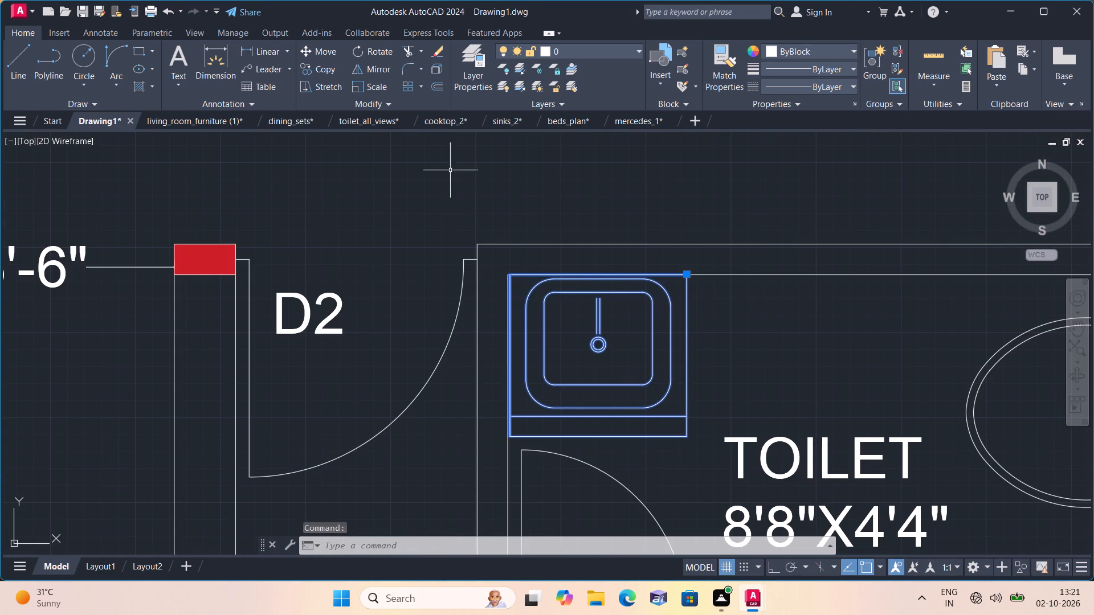
click(324, 72)
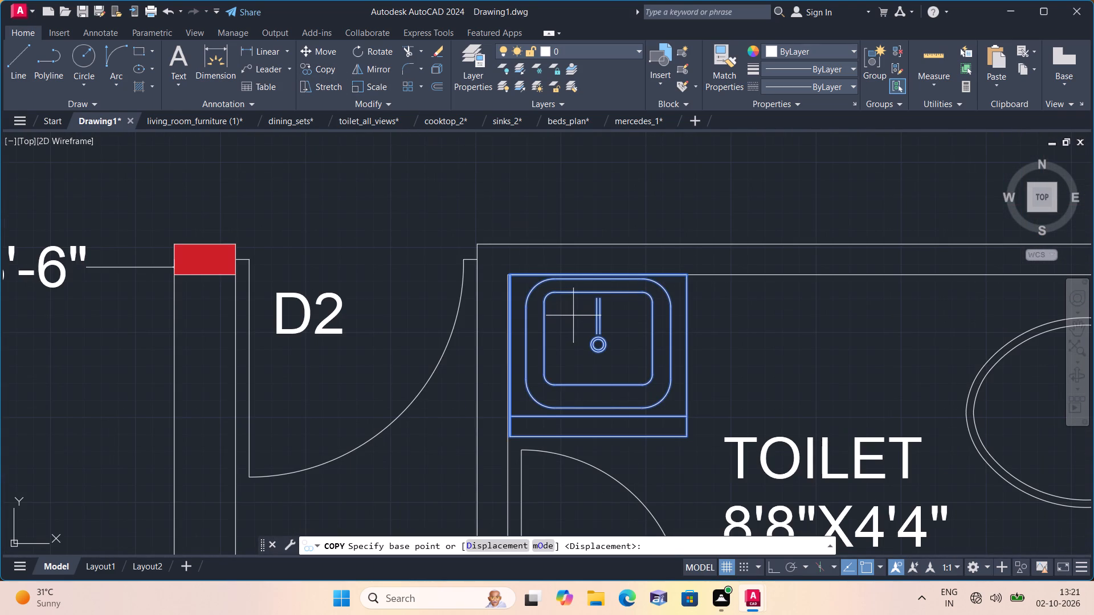
click(573, 315)
scroll(561, 301, down, 3)
middle_drag(425, 239, 543, 421)
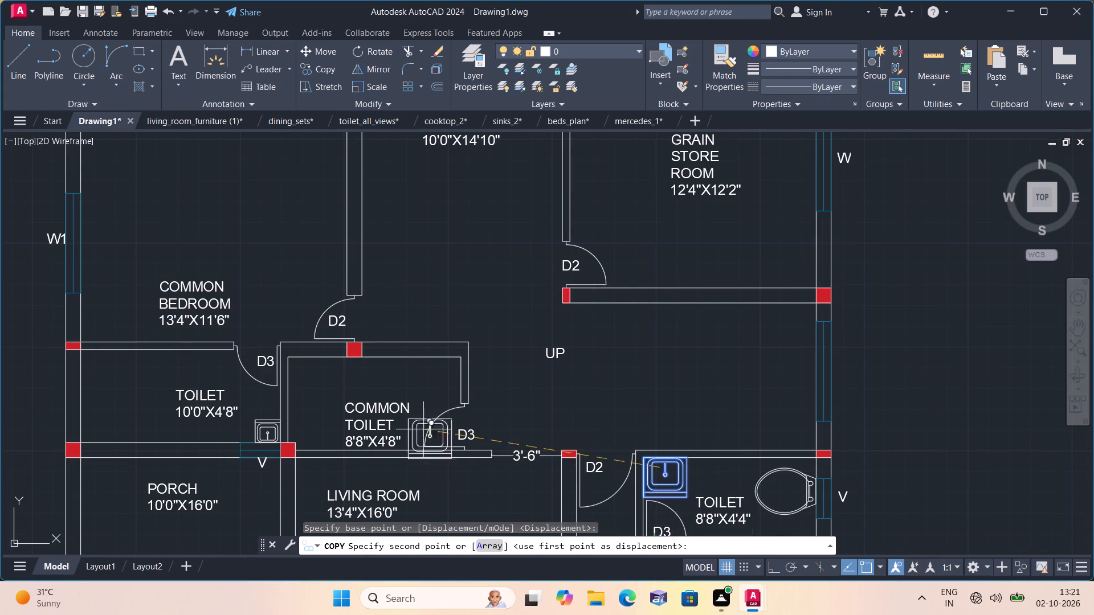
scroll(408, 380, up, 2)
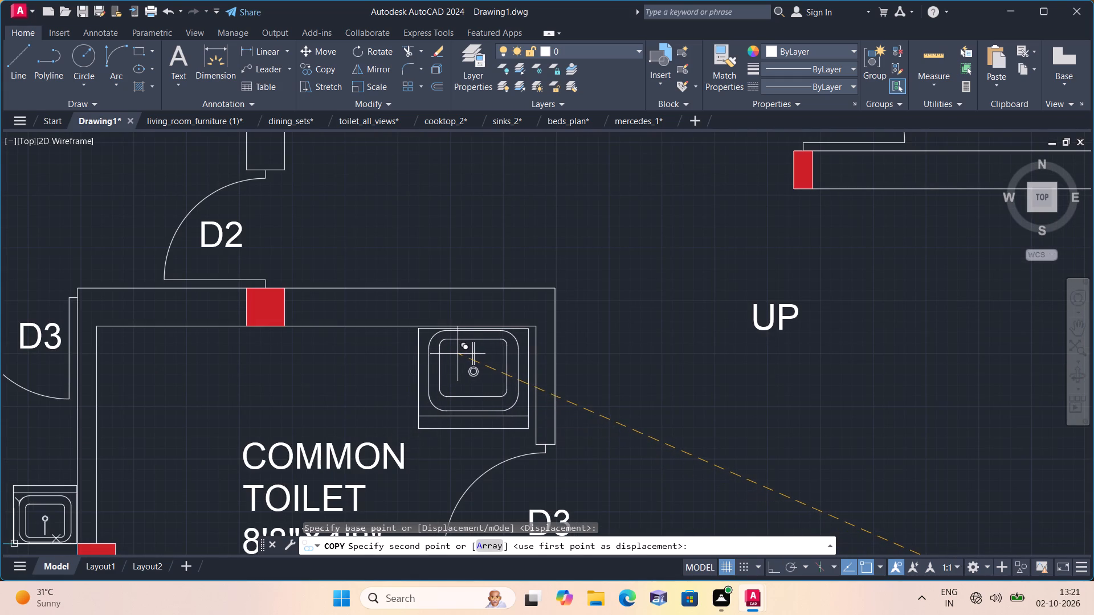
click(458, 354)
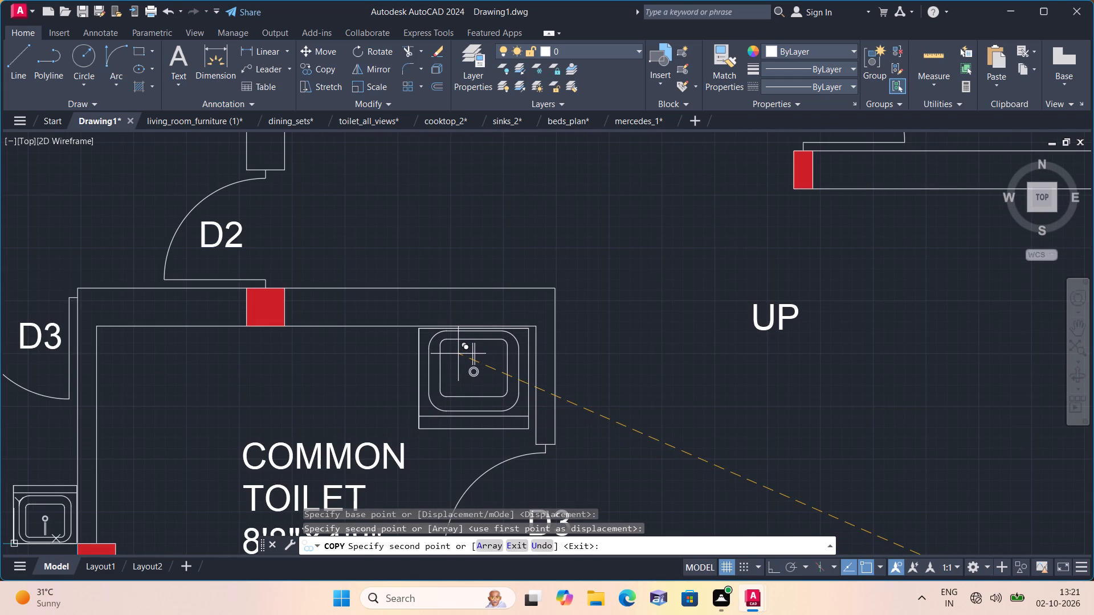
scroll(458, 354, down, 2)
key(Escape)
Scale the large toilet southwest of the floor plan down to a small fraction of its size about a point near its tank.
scroll(458, 354, down, 2)
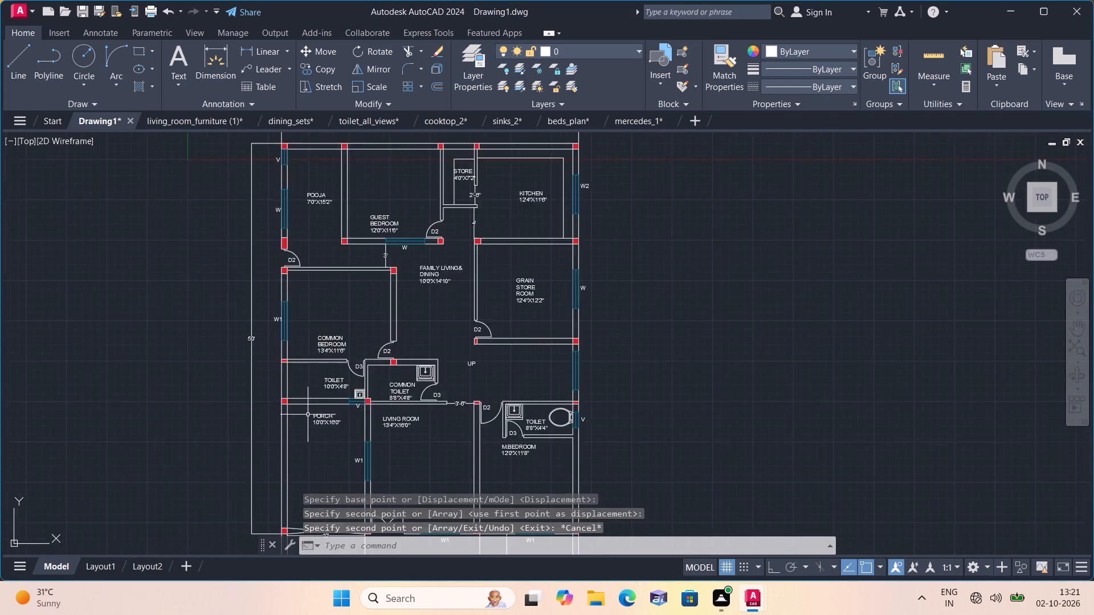
scroll(307, 415, down, 2)
middle_drag(188, 448, 265, 330)
scroll(207, 423, down, 2)
scroll(130, 524, up, 1)
drag(240, 538, 236, 531)
click(62, 437)
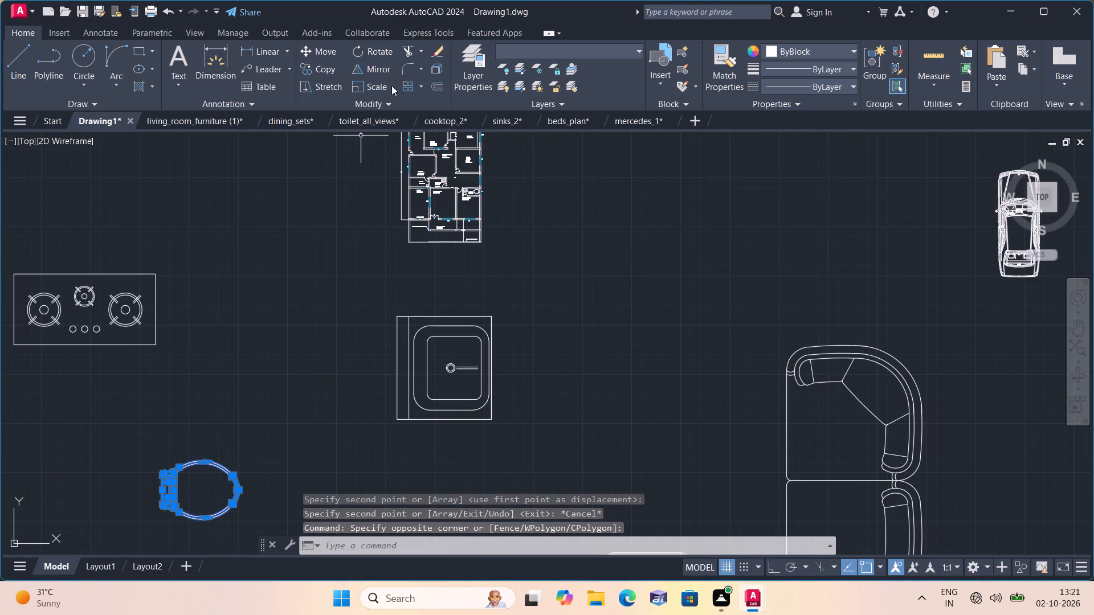
click(372, 91)
click(185, 492)
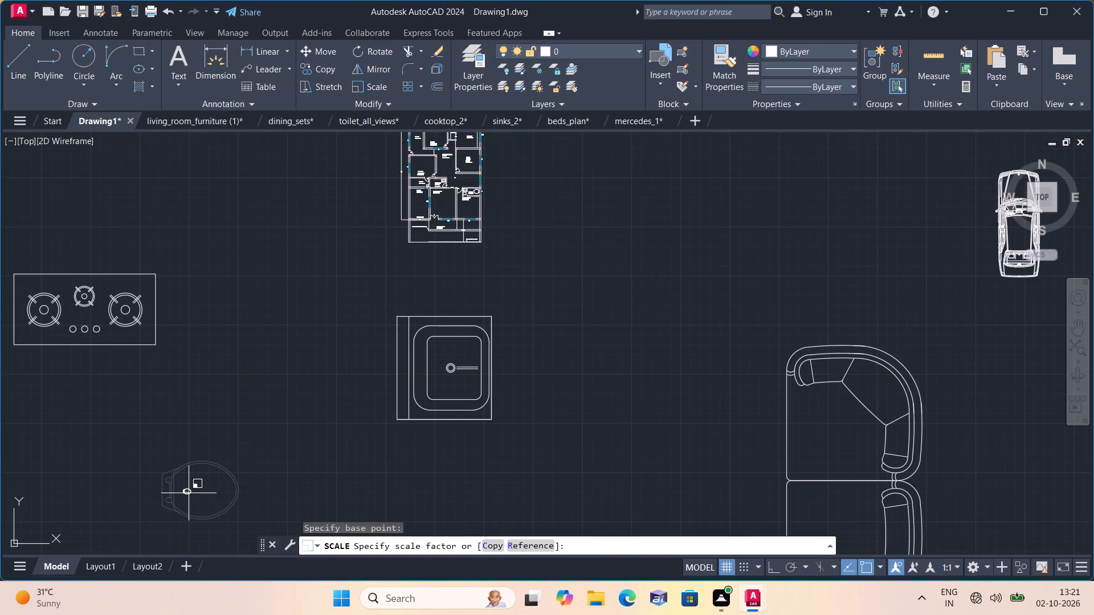
click(190, 494)
Move the reduced toilet to the empty space west of the 50' dimension, level with the 10'0"X4'8" TOILET.
drag(205, 507, 181, 474)
click(162, 465)
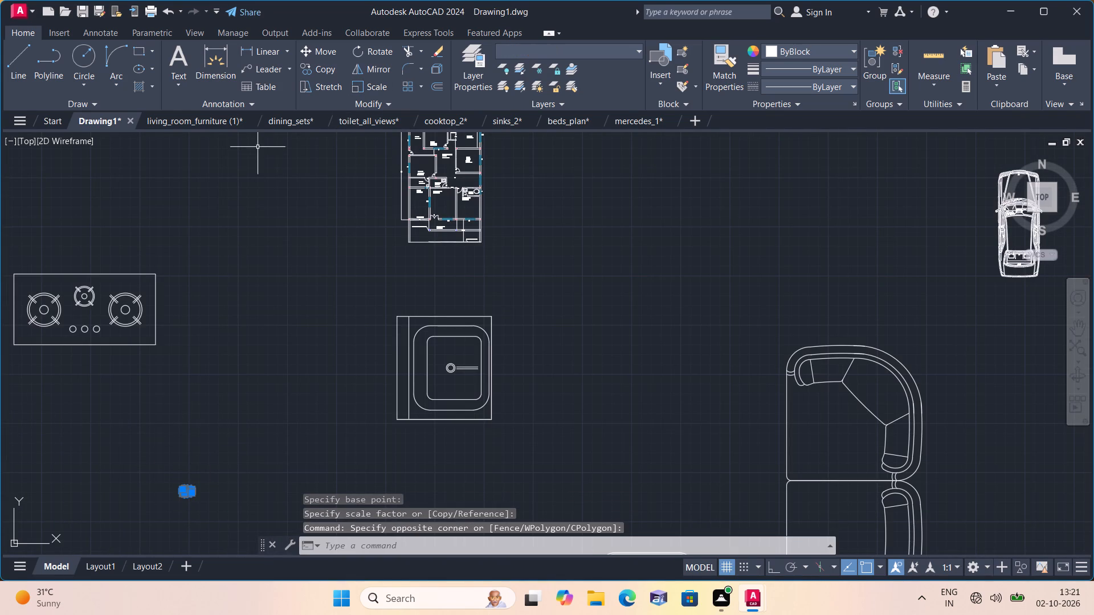
click(327, 50)
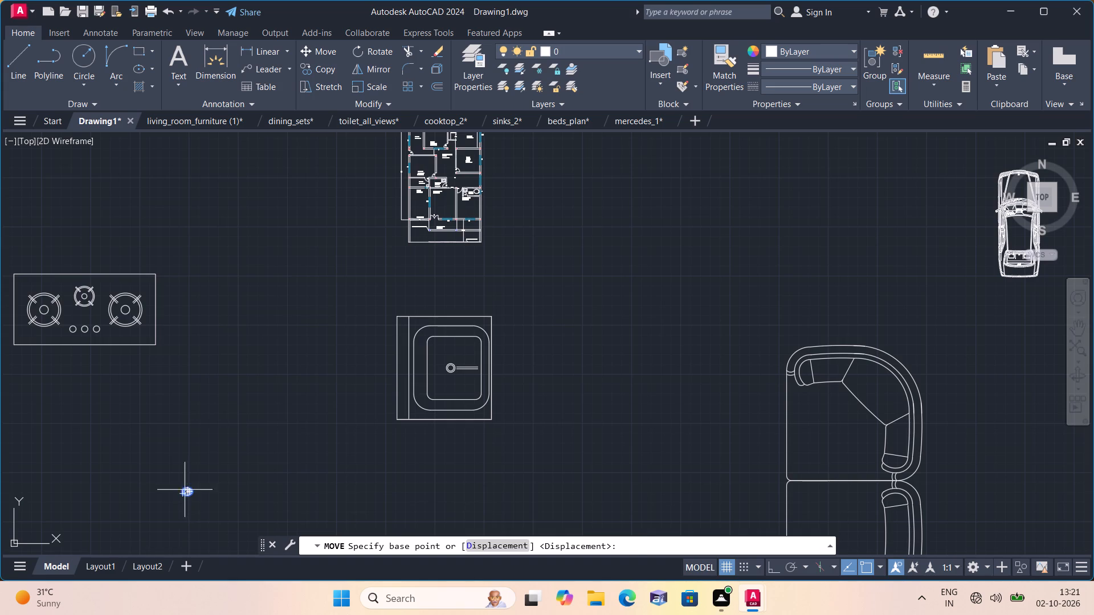
click(181, 494)
scroll(307, 304, up, 1)
middle_drag(303, 309, 96, 600)
scroll(271, 410, up, 2)
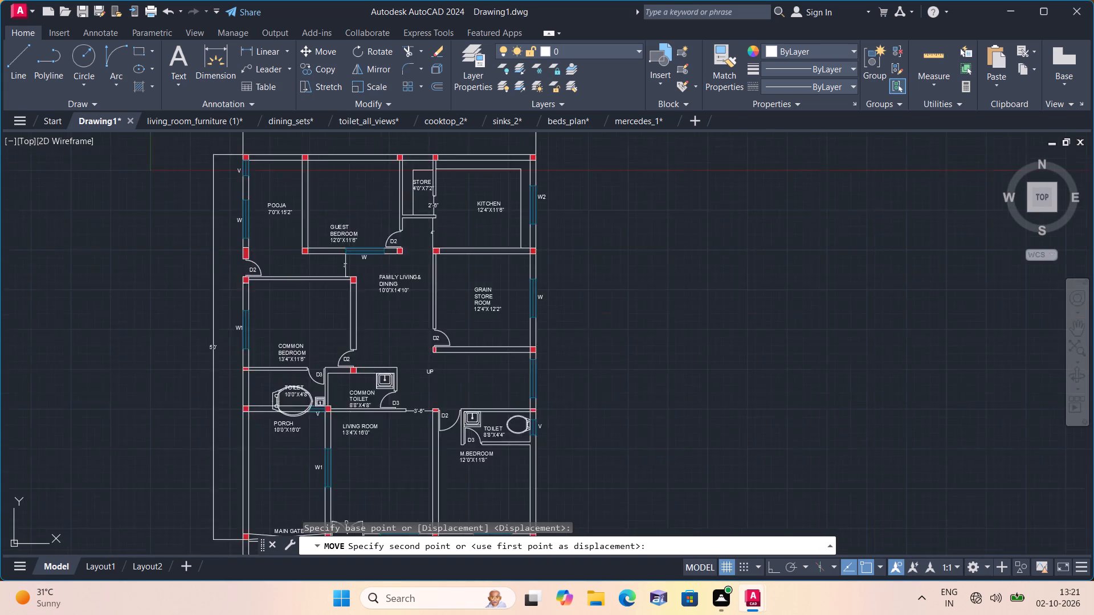
scroll(272, 409, up, 2)
scroll(0, 443, down, 2)
middle_drag(14, 440, 136, 427)
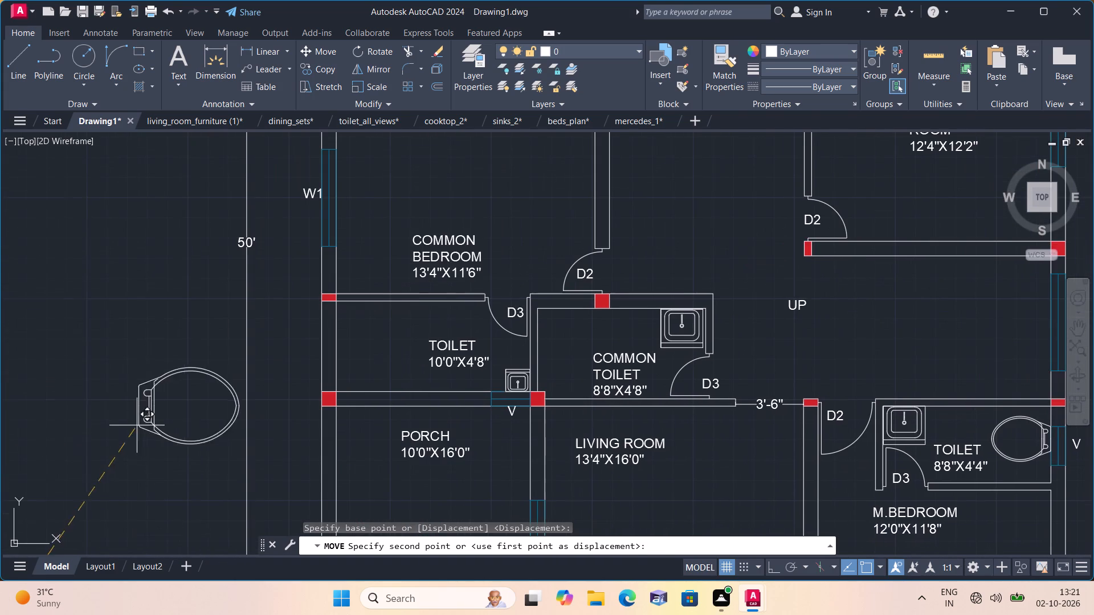
click(88, 404)
Scale the toilet west of the 50' dimension down to about a third of its size about a point inside its bowl.
click(195, 433)
click(98, 315)
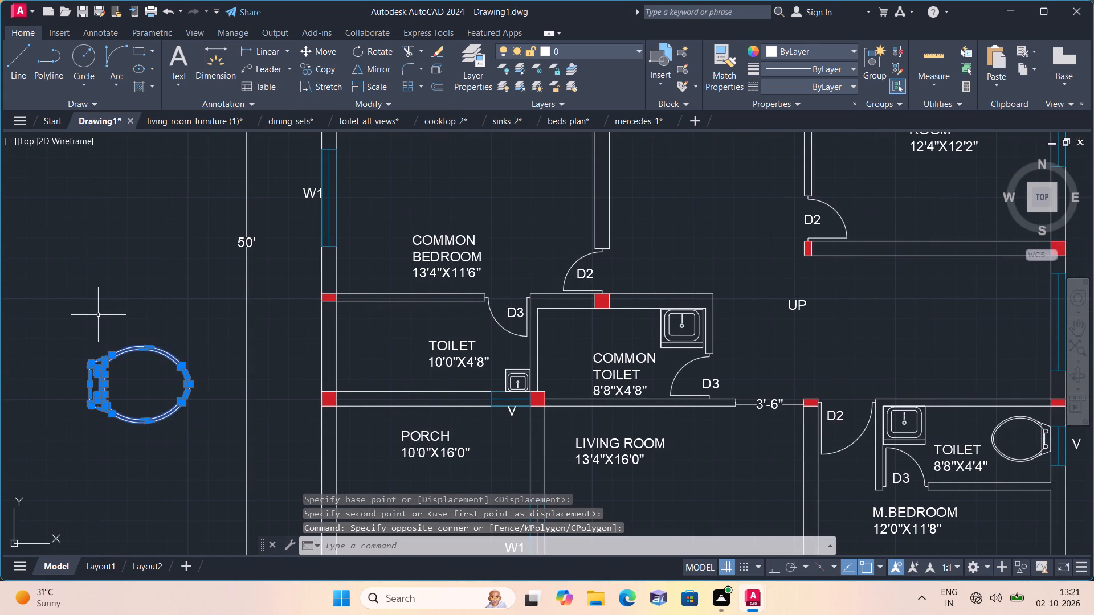
click(384, 84)
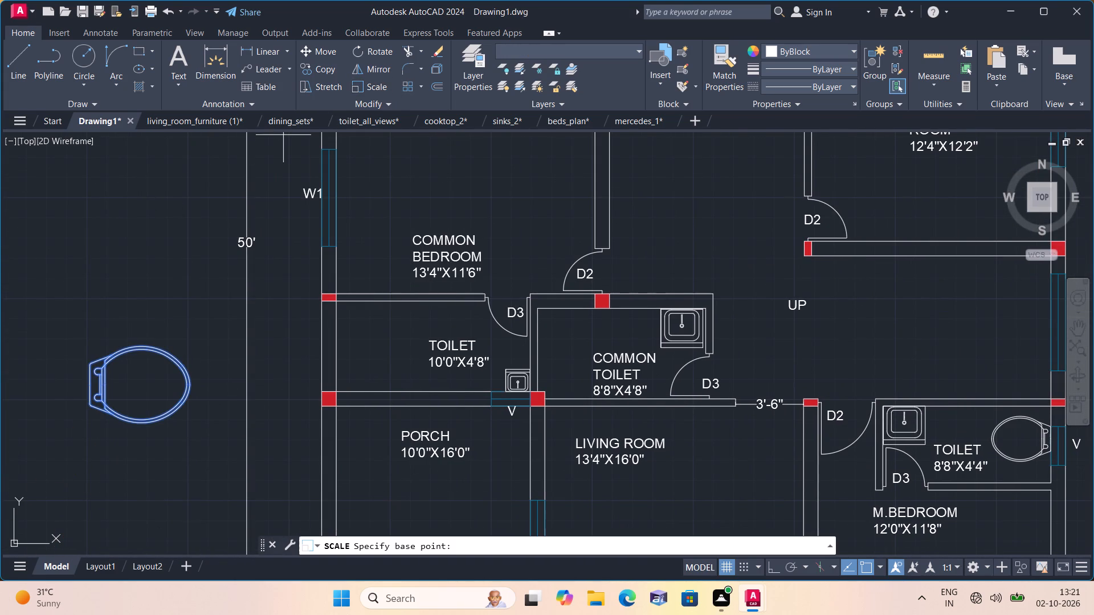
click(125, 387)
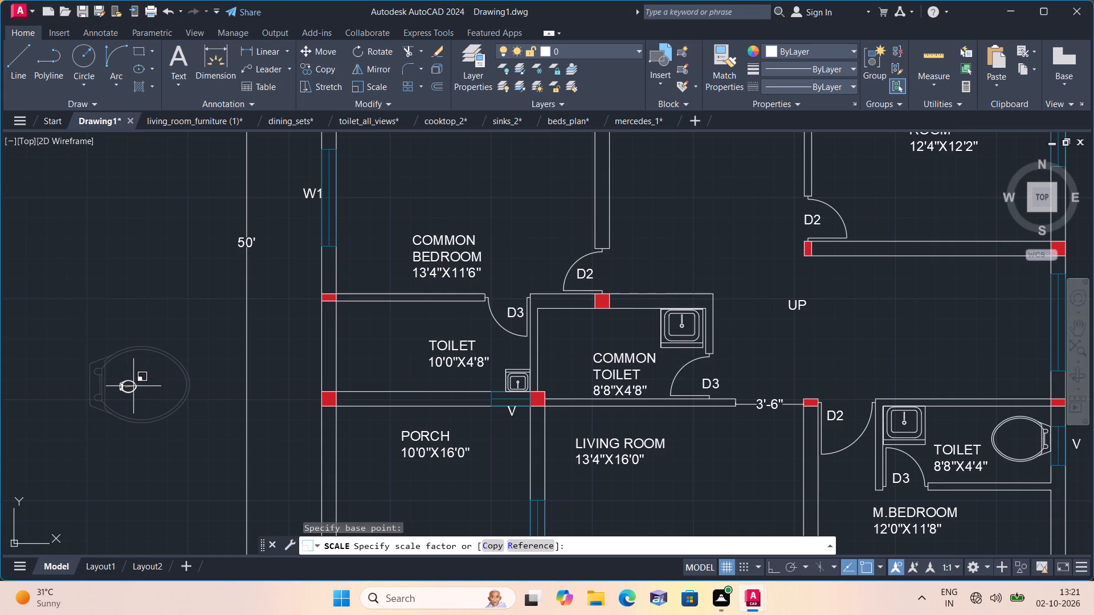
click(139, 389)
Move the reduced toilet into the west end of the 10'0"X4'8" TOILET, facing east, midway between its north and south walls.
drag(148, 423, 126, 396)
click(58, 329)
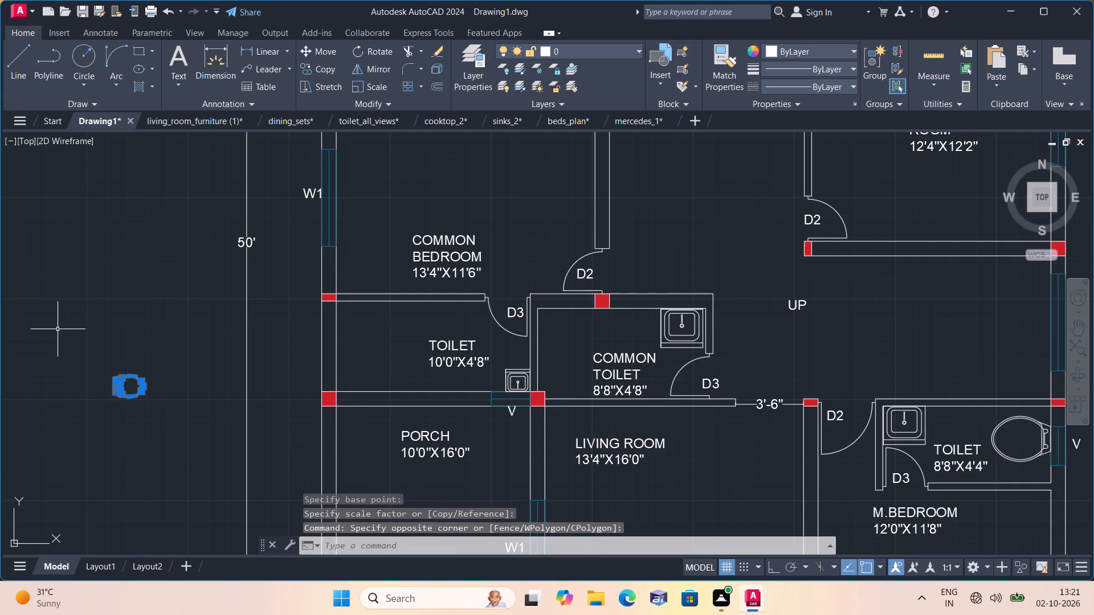
click(319, 50)
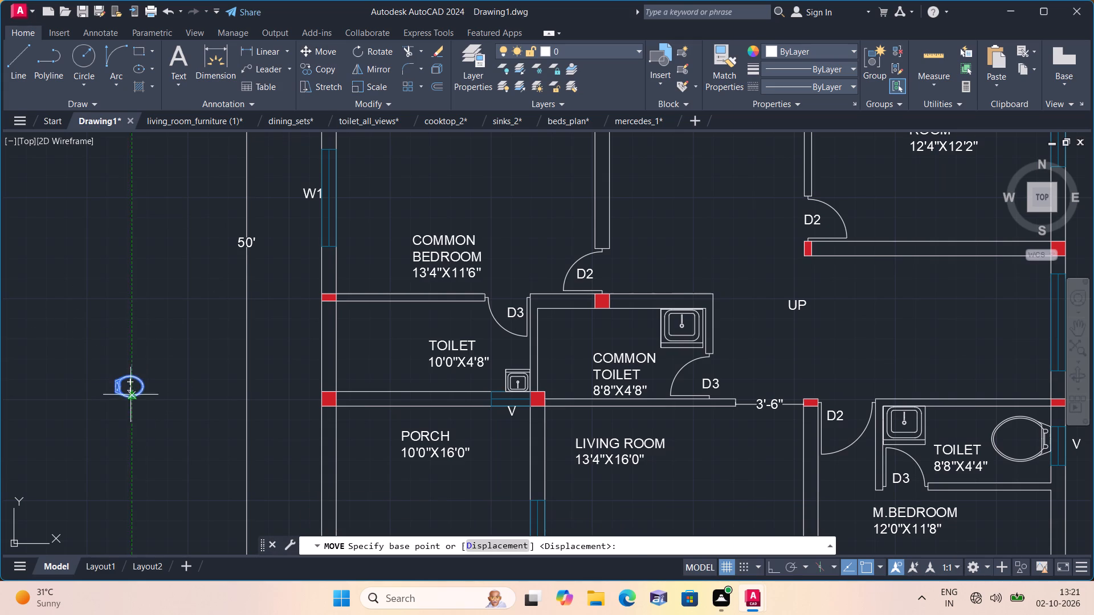
click(130, 392)
scroll(353, 337, up, 2)
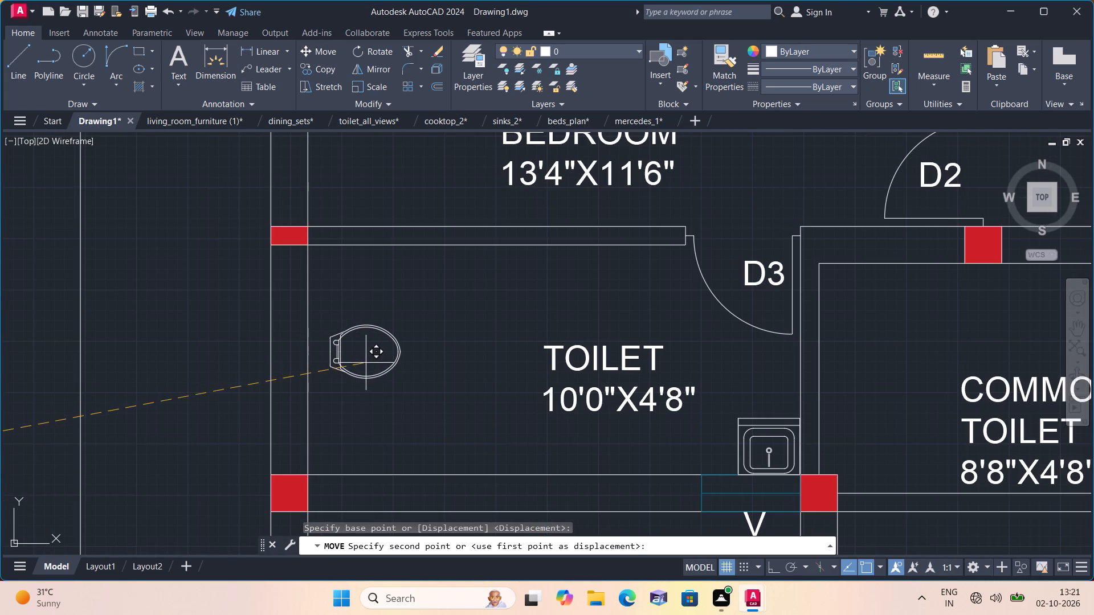
click(376, 361)
Scale the toilet in the 10'0"X4'8" TOILET up to about one and a half times its size about its bowl.
drag(411, 414, 383, 367)
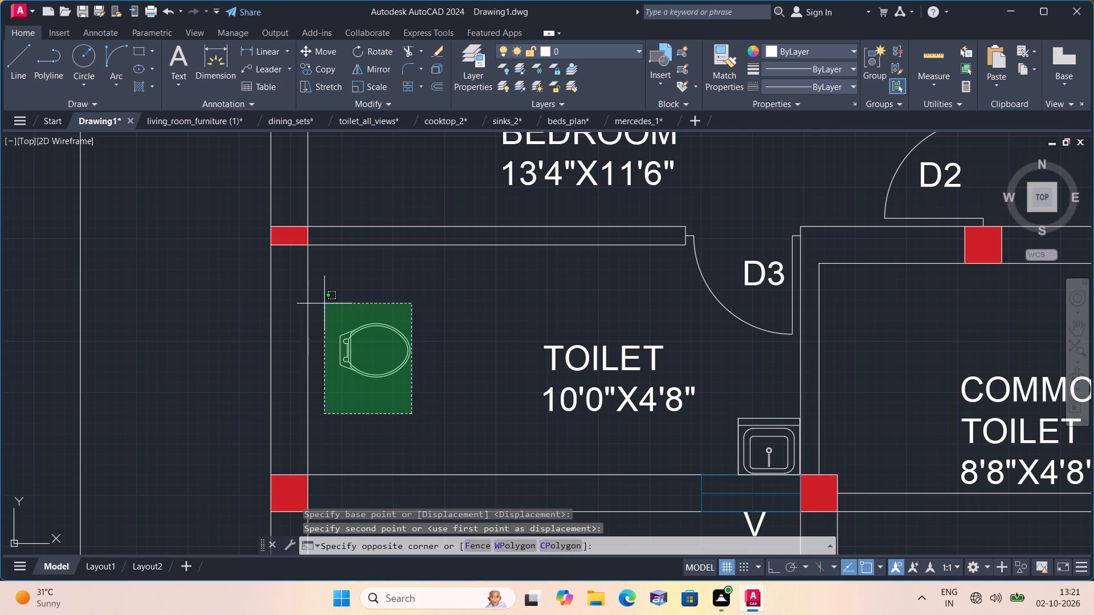
click(325, 304)
click(381, 84)
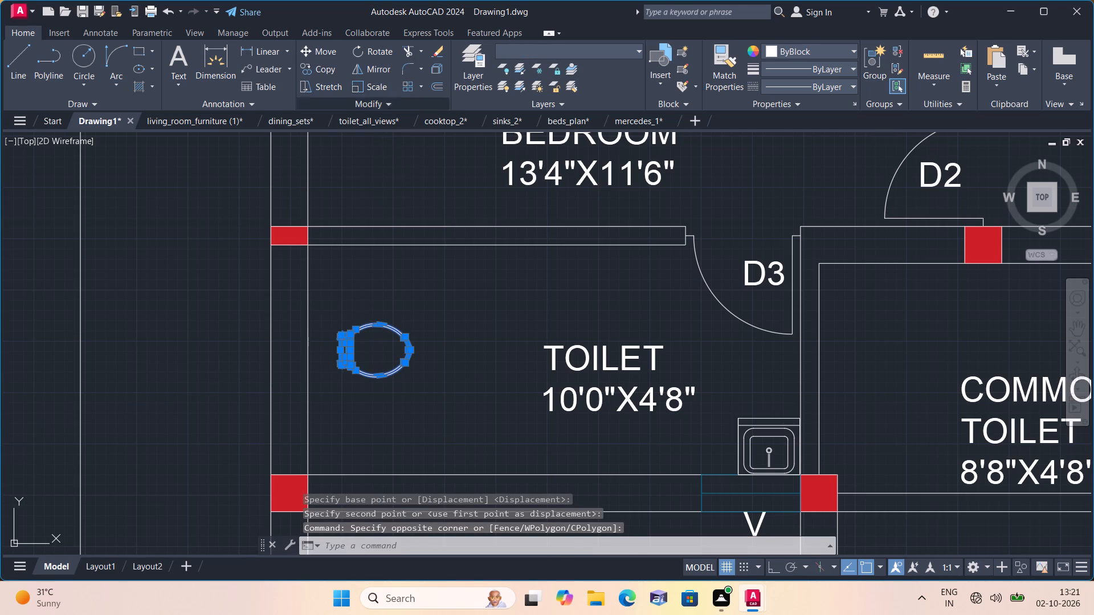
click(366, 351)
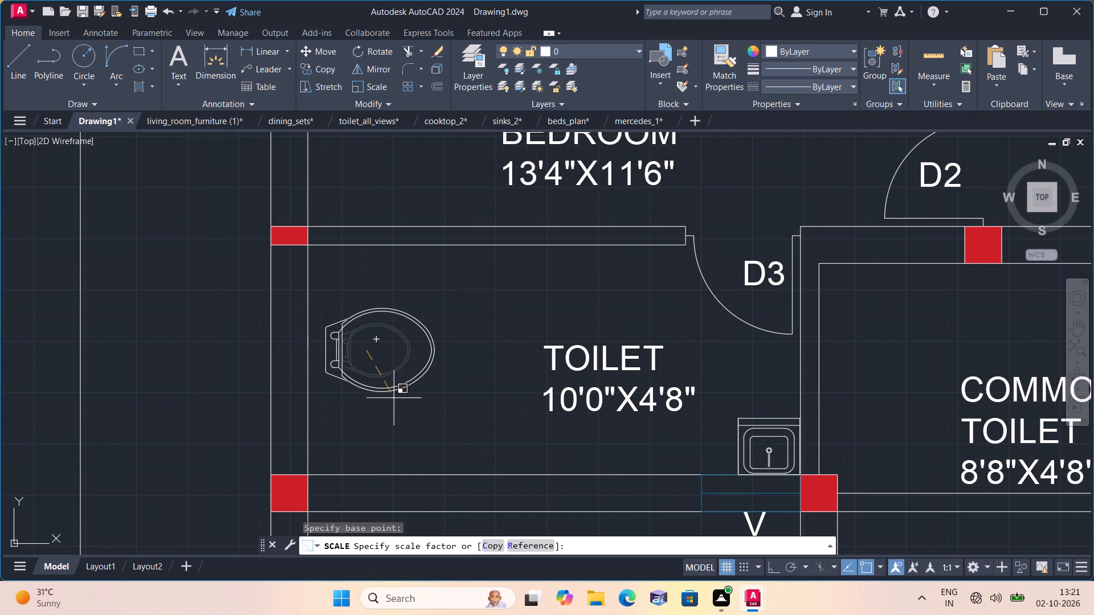
click(394, 398)
Move the enlarged toilet west so its tank sits against the west wall of the 10'0"X4'8" TOILET.
drag(435, 391, 431, 382)
click(321, 297)
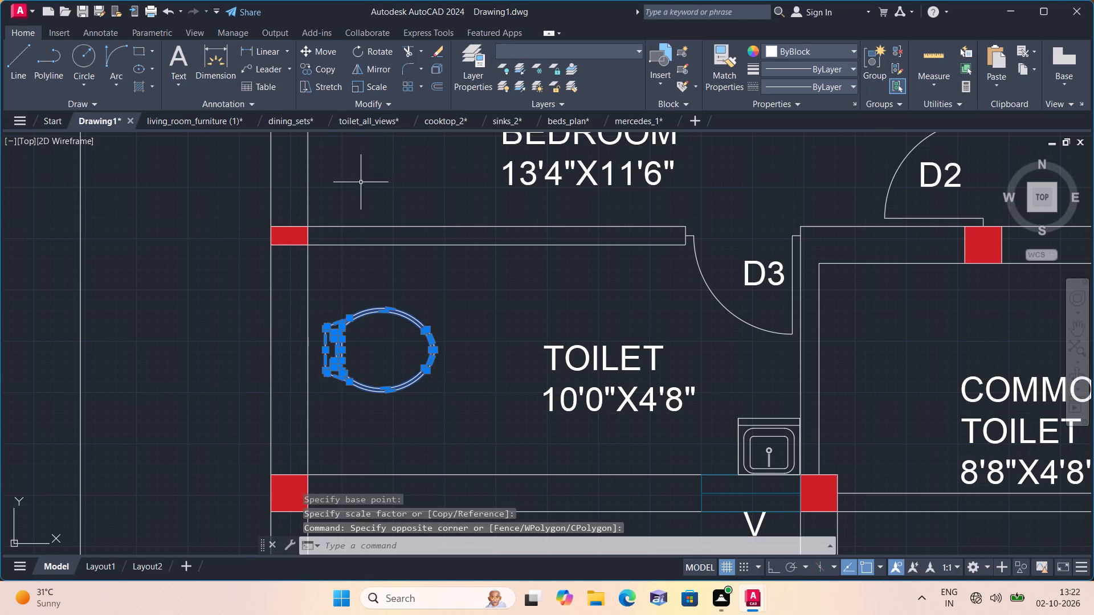
click(323, 49)
click(373, 353)
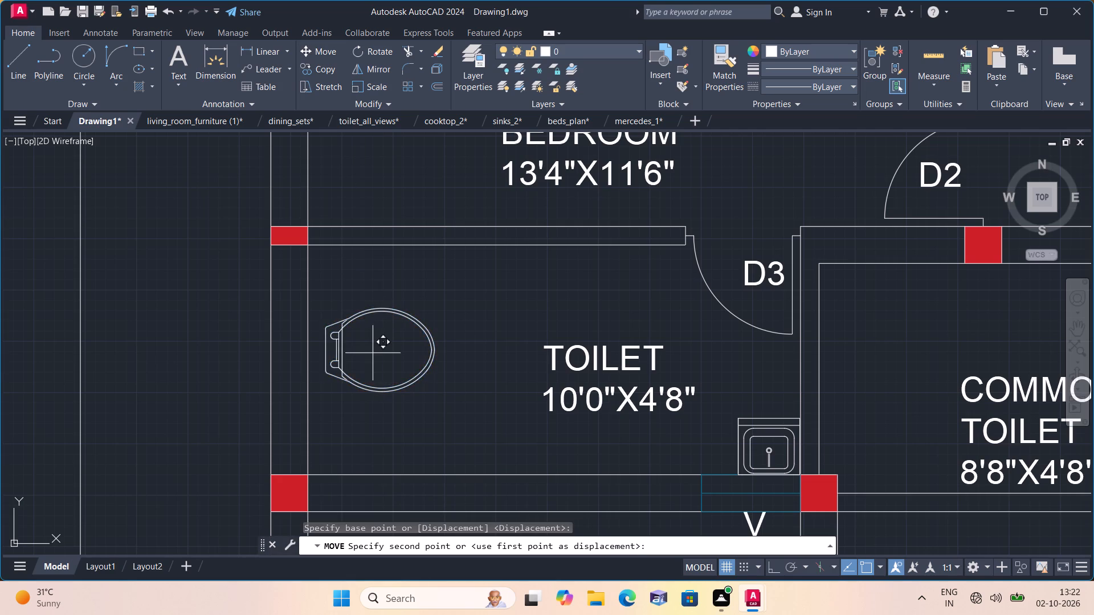
click(358, 356)
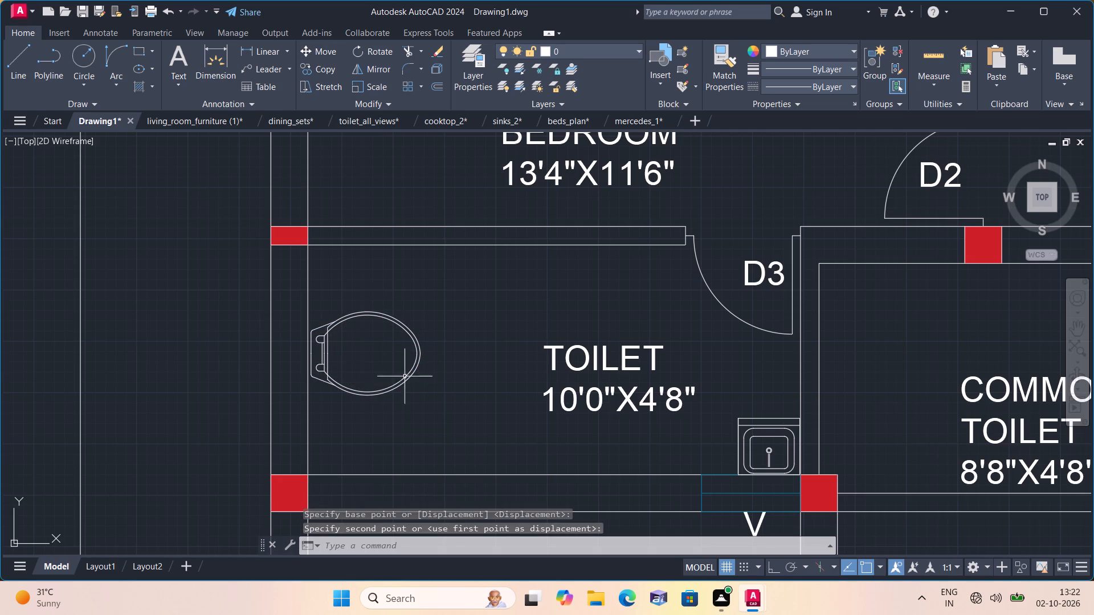
Copy the toilet from the 10'0"X4'8" TOILET into the 8'8"X4'8" COMMON TOILET, with its tank against the west wall.
scroll(430, 417, up, 1)
click(430, 417)
scroll(238, 248, up, 1)
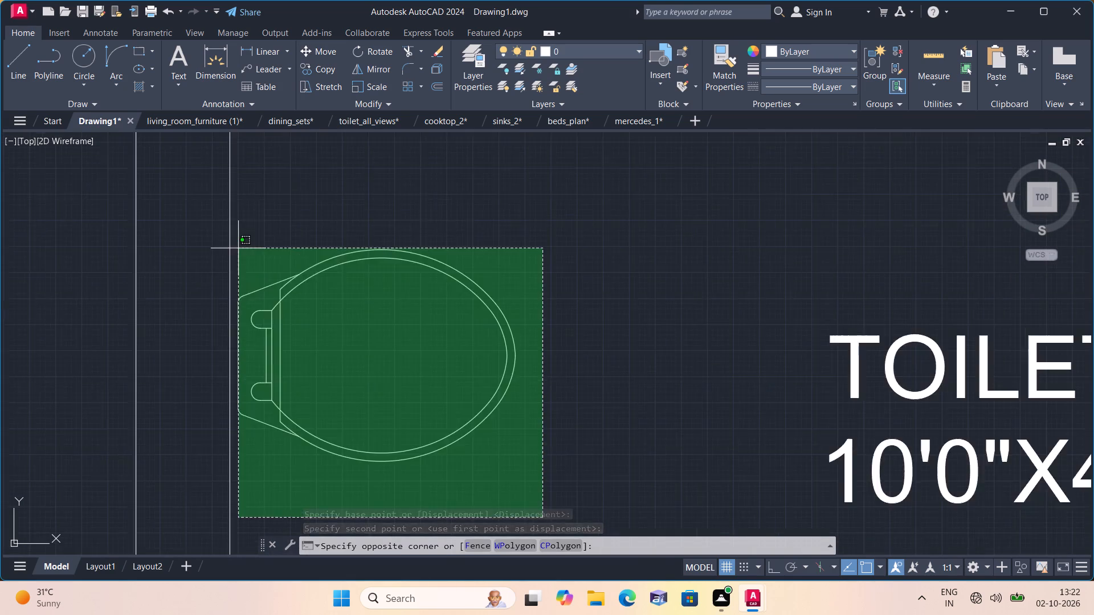
scroll(238, 248, up, 1)
click(238, 248)
scroll(245, 253, down, 2)
click(322, 67)
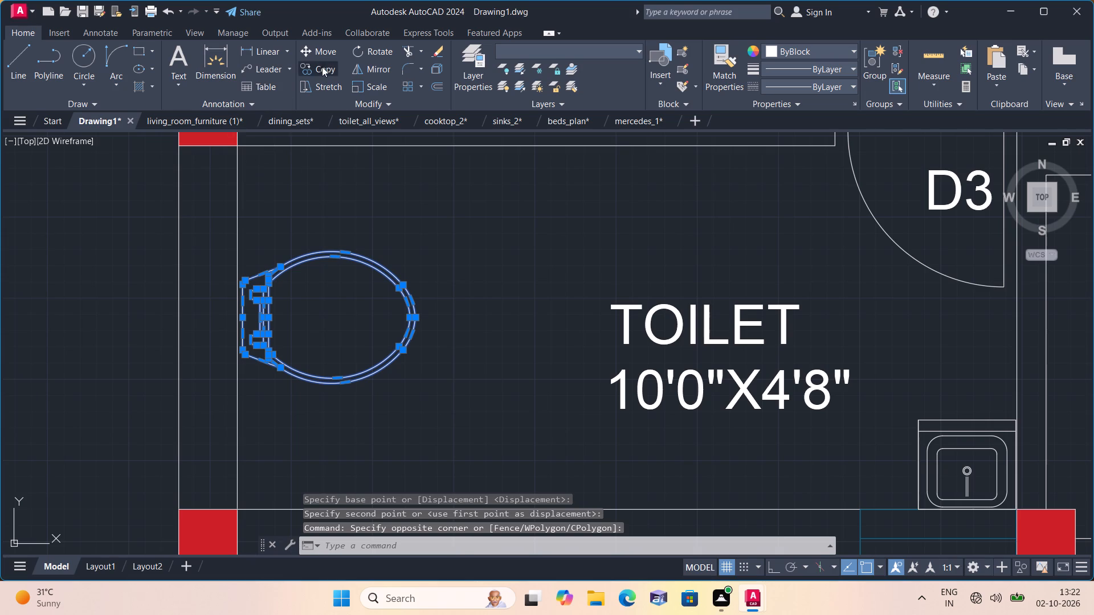
click(317, 308)
middle_drag(463, 309, 226, 319)
scroll(432, 310, down, 1)
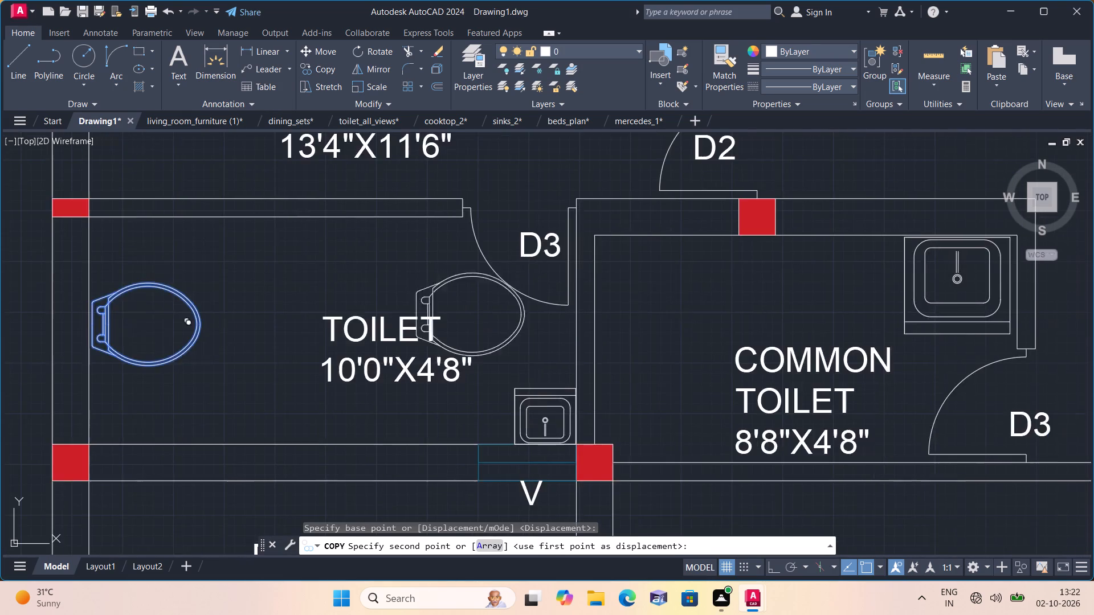
scroll(156, 313, down, 1)
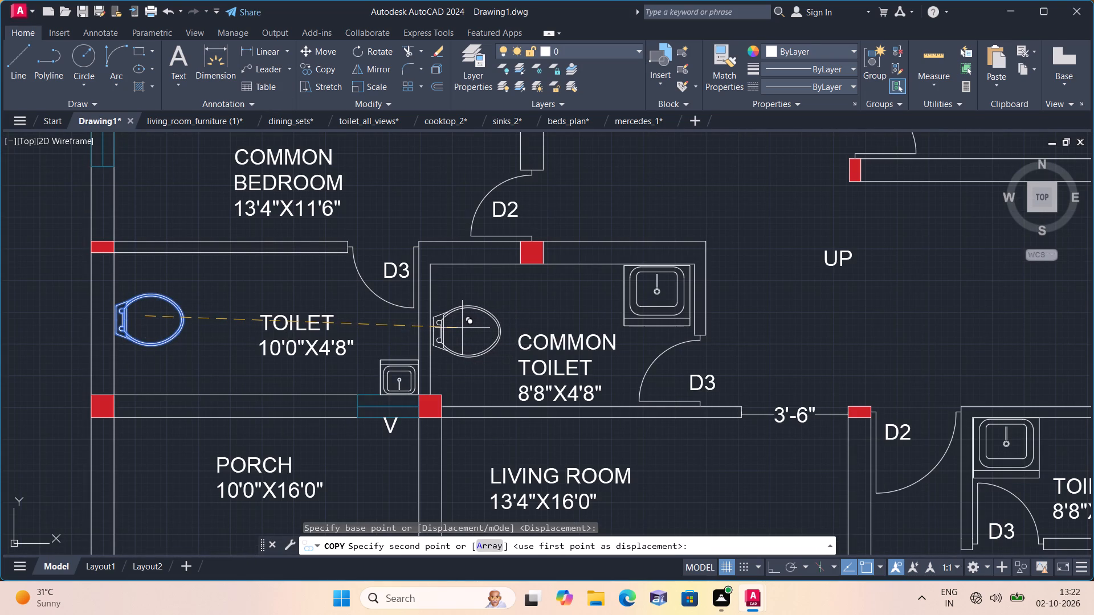
click(462, 328)
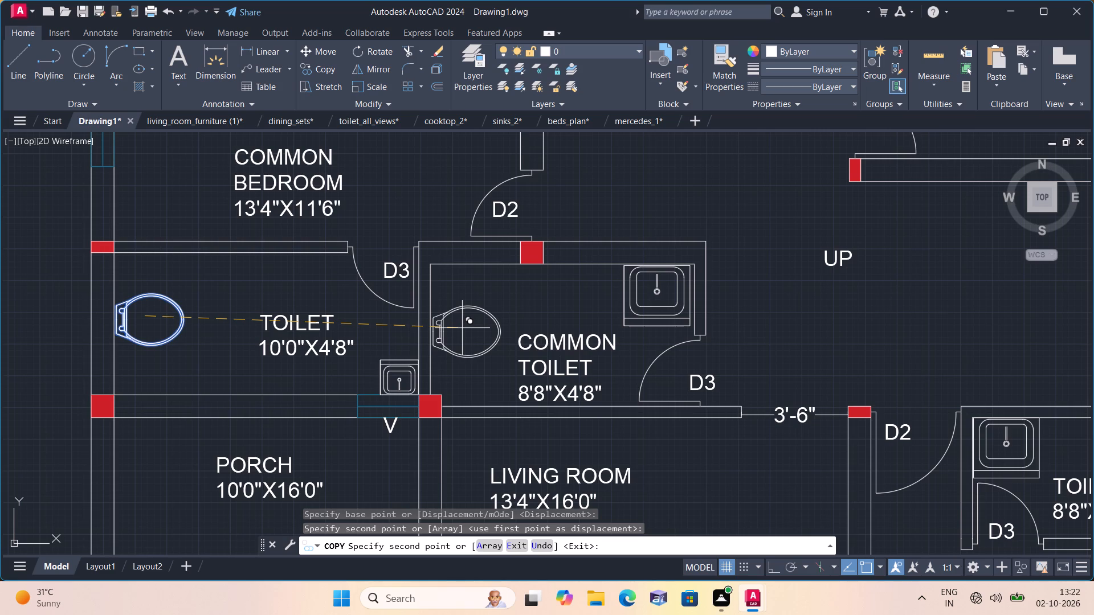
scroll(447, 328, up, 1)
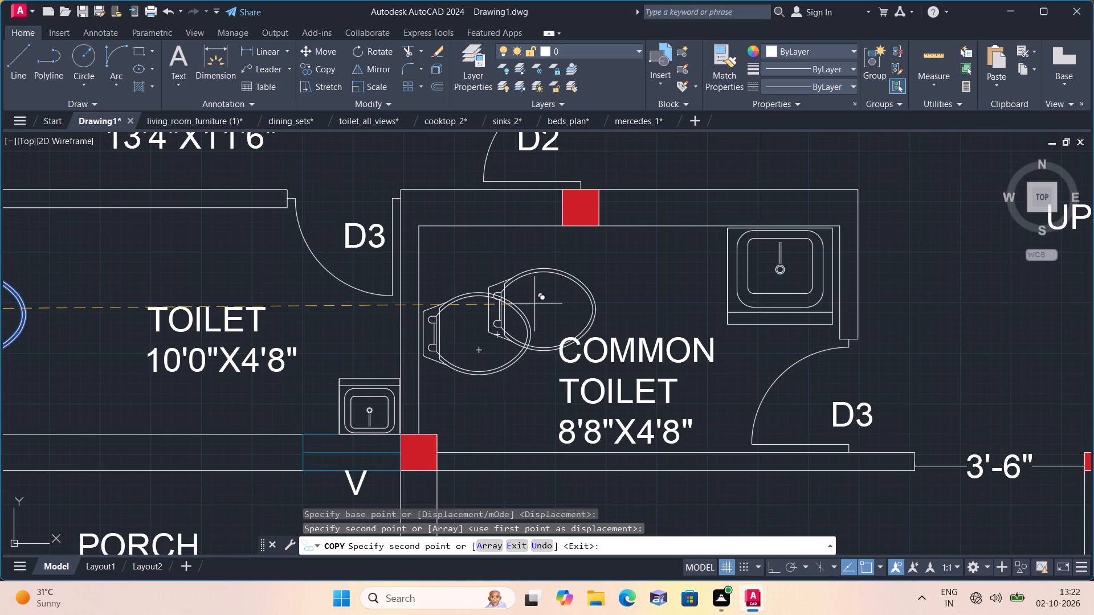
key(Escape)
Scale the car east of the floor plan down to a little over a quarter of its size about its middle.
scroll(534, 304, down, 3)
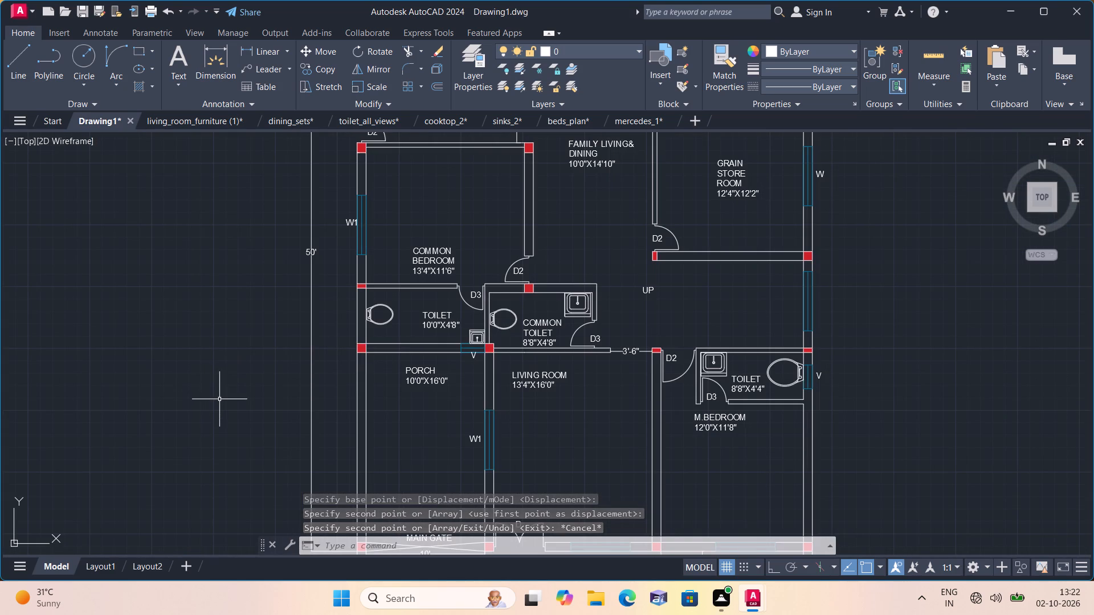
scroll(219, 399, down, 2)
scroll(265, 431, down, 4)
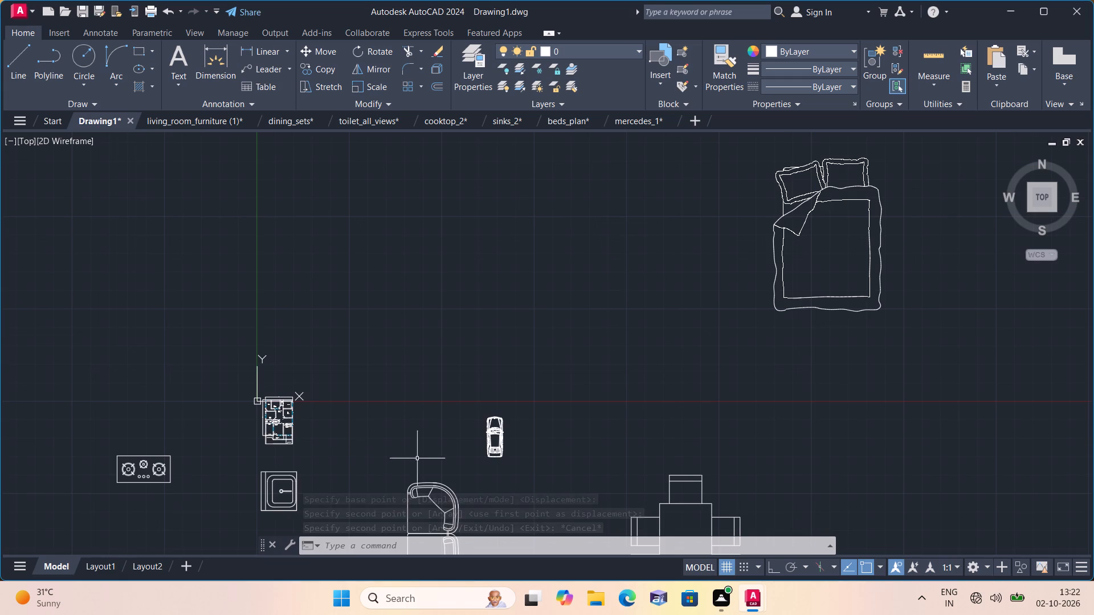
click(521, 472)
click(467, 383)
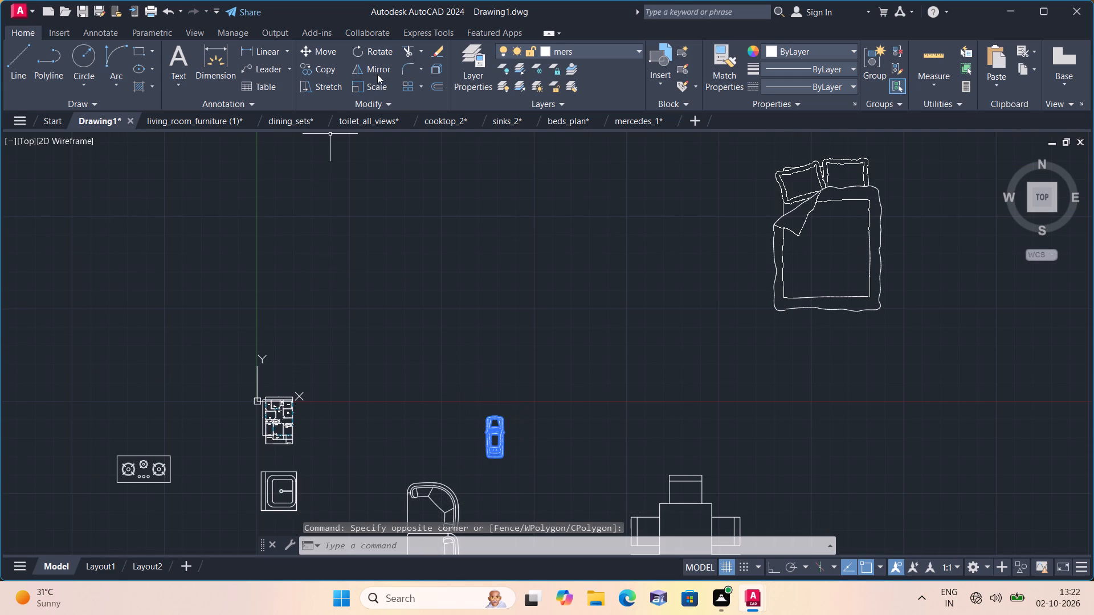
click(374, 85)
scroll(489, 434, up, 3)
click(492, 440)
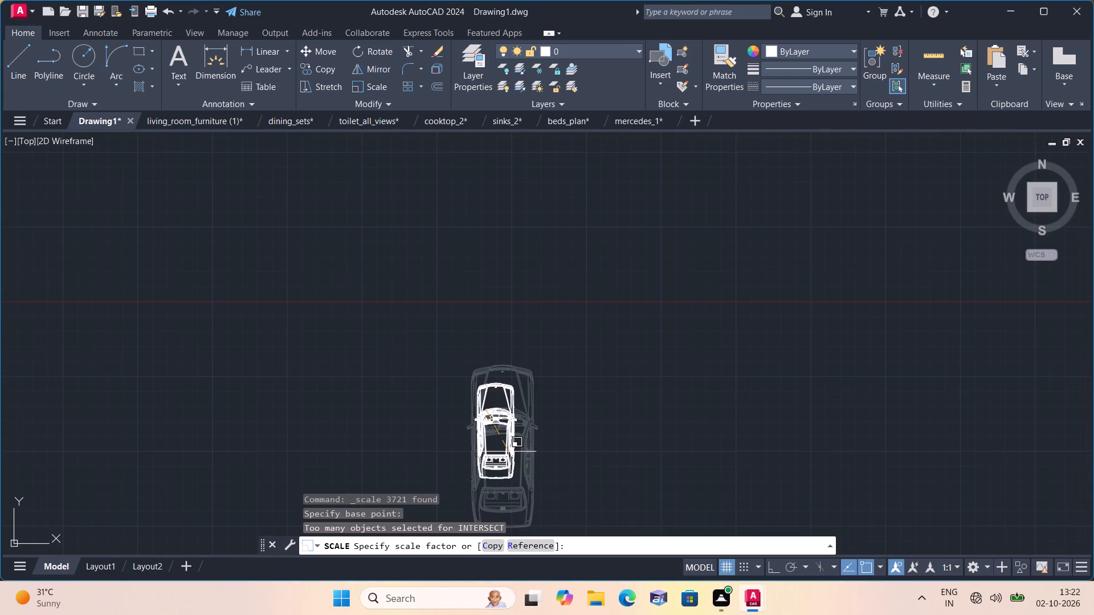
click(492, 429)
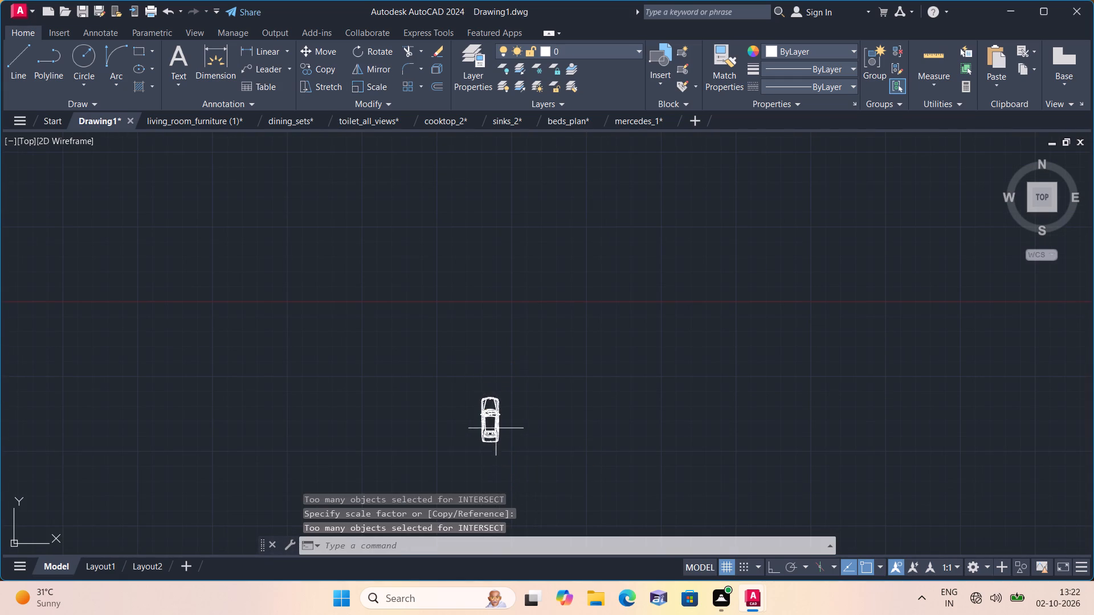
Move the reduced car to the empty space west of the 10'0"X16'0" PORCH, outside the 50' dimension line.
drag(534, 462, 501, 432)
click(413, 367)
click(336, 52)
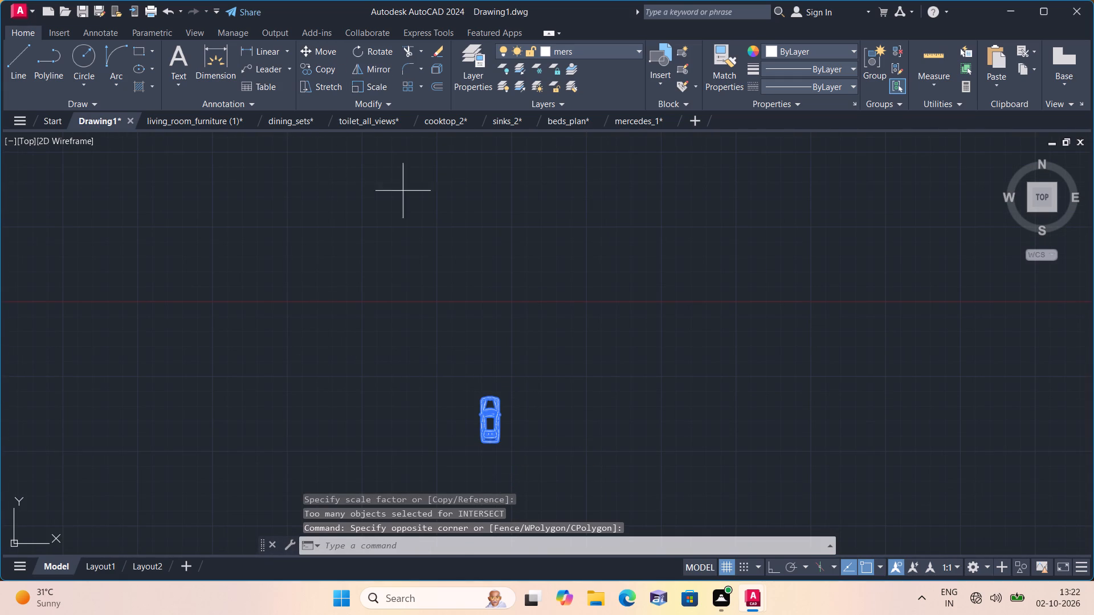
click(479, 423)
scroll(75, 488, down, 1)
middle_drag(75, 487, 701, 288)
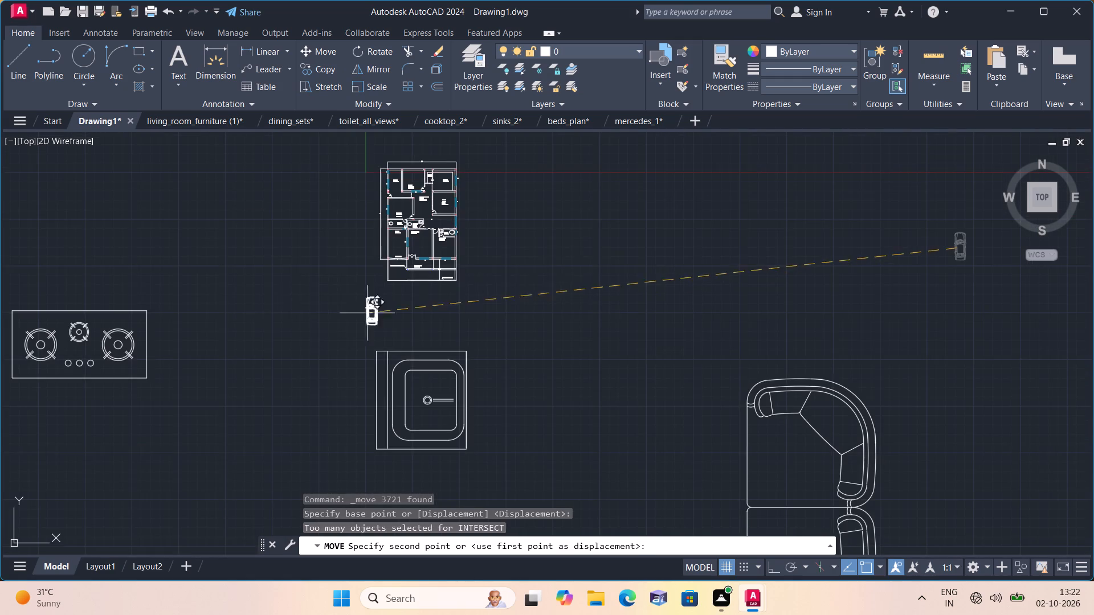
scroll(373, 262, up, 3)
middle_drag(374, 257, 362, 355)
scroll(401, 315, up, 1)
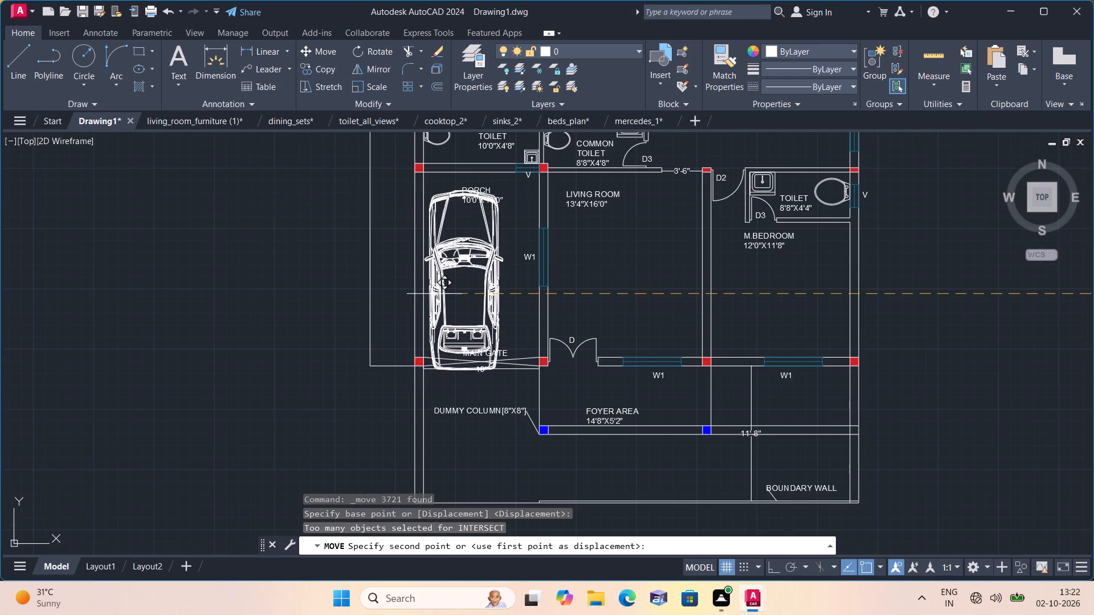
scroll(439, 285, up, 1)
scroll(443, 269, down, 1)
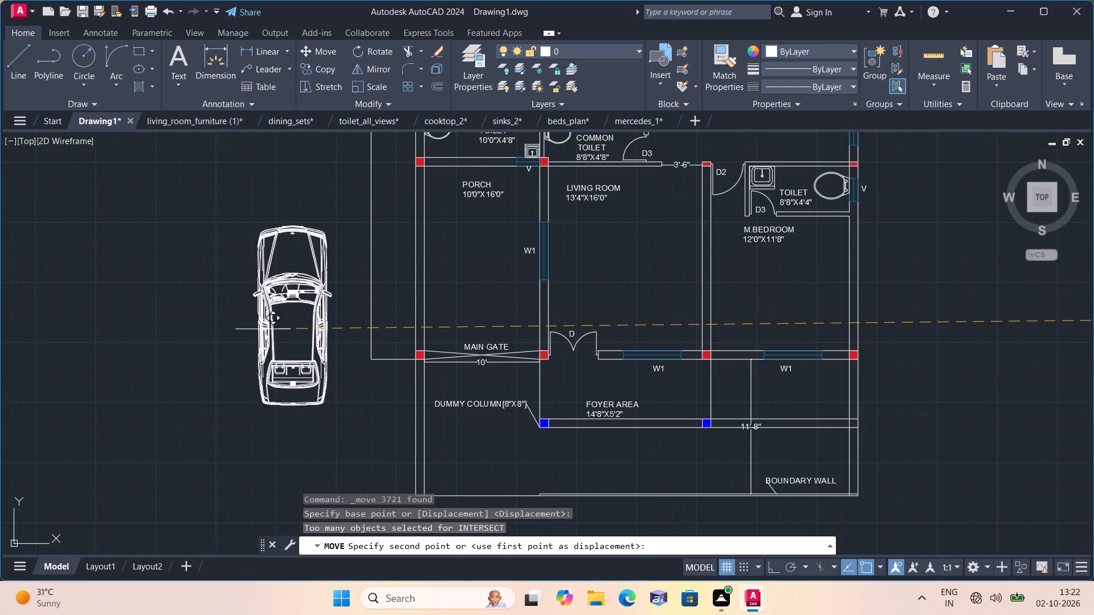
click(263, 328)
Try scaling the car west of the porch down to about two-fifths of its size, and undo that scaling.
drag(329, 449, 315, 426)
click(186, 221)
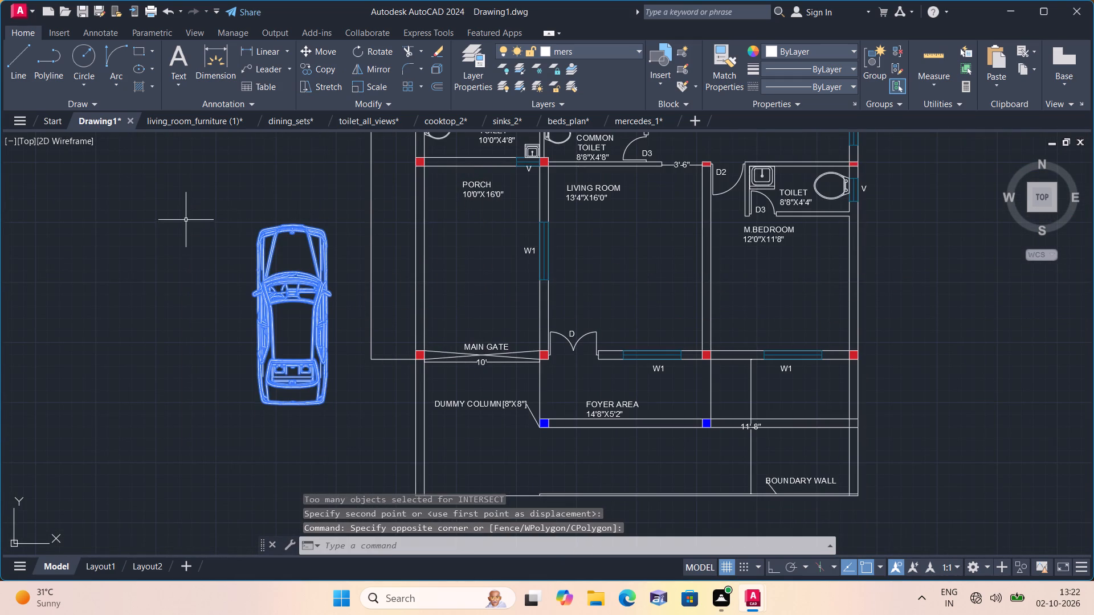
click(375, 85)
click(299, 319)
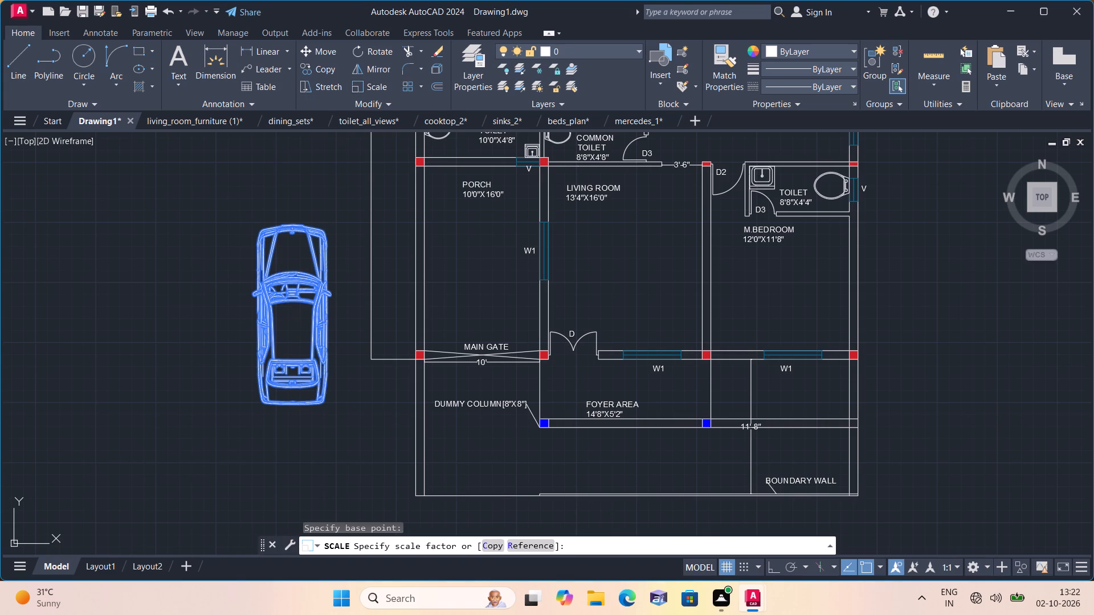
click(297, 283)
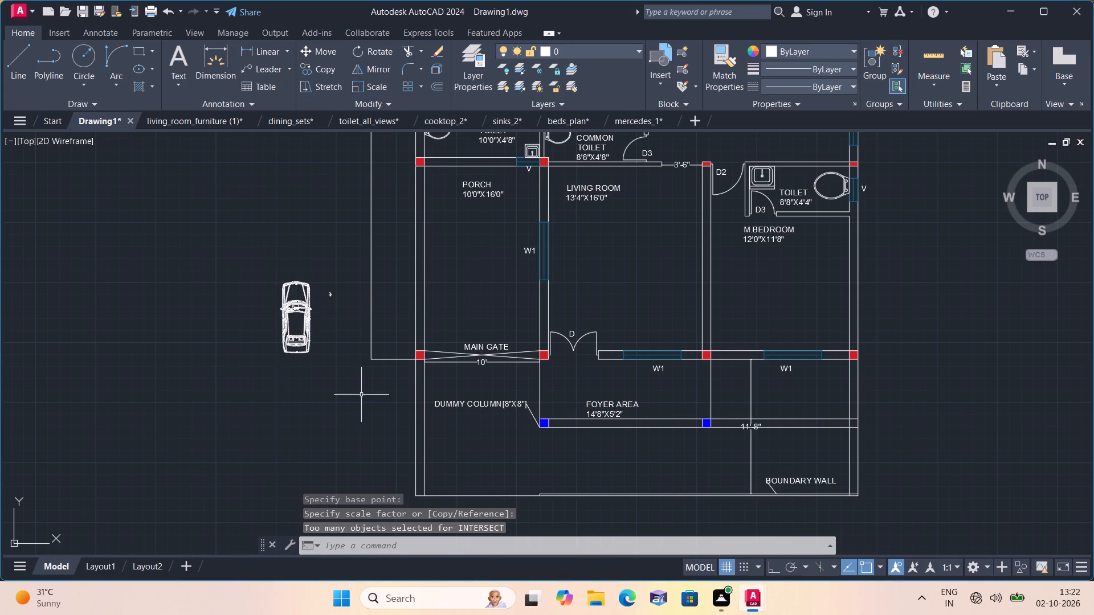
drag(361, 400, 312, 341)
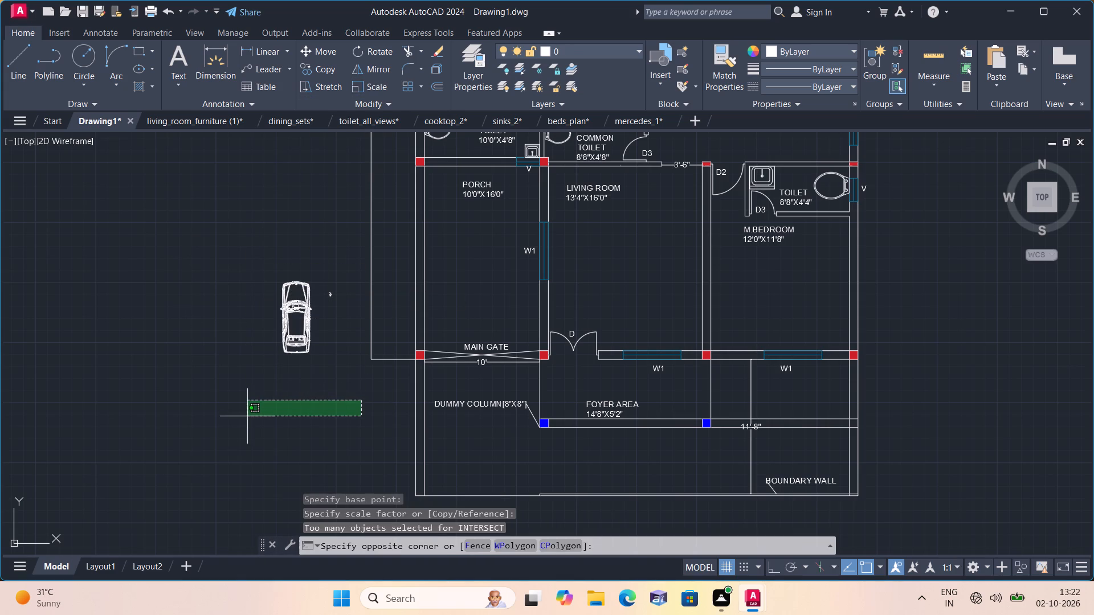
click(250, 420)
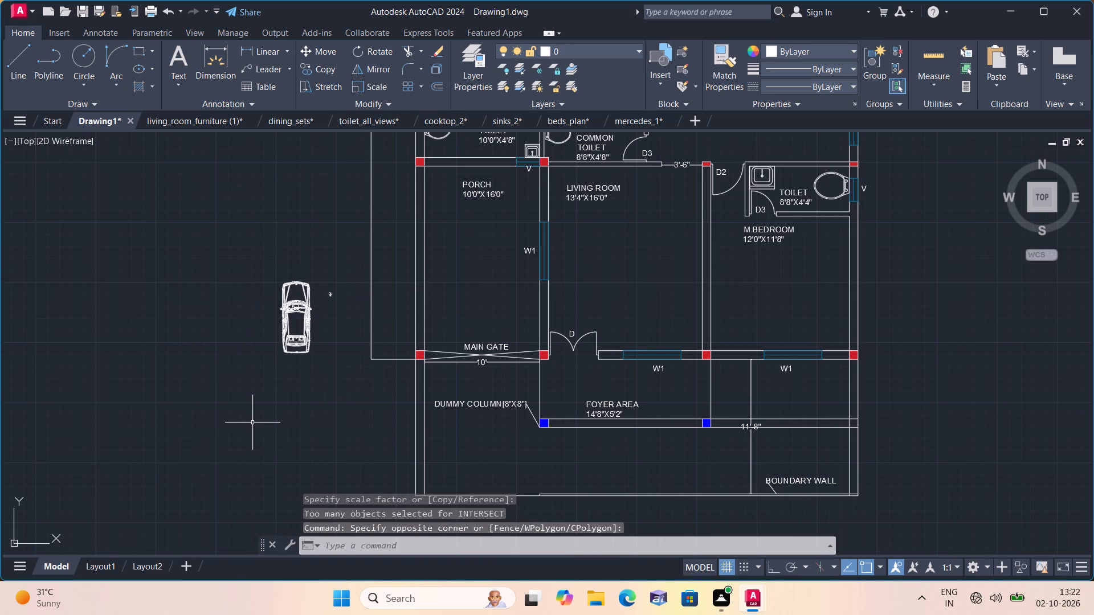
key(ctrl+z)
Scale the car west of the porch down to a little over half its size about its middle.
drag(353, 418, 346, 408)
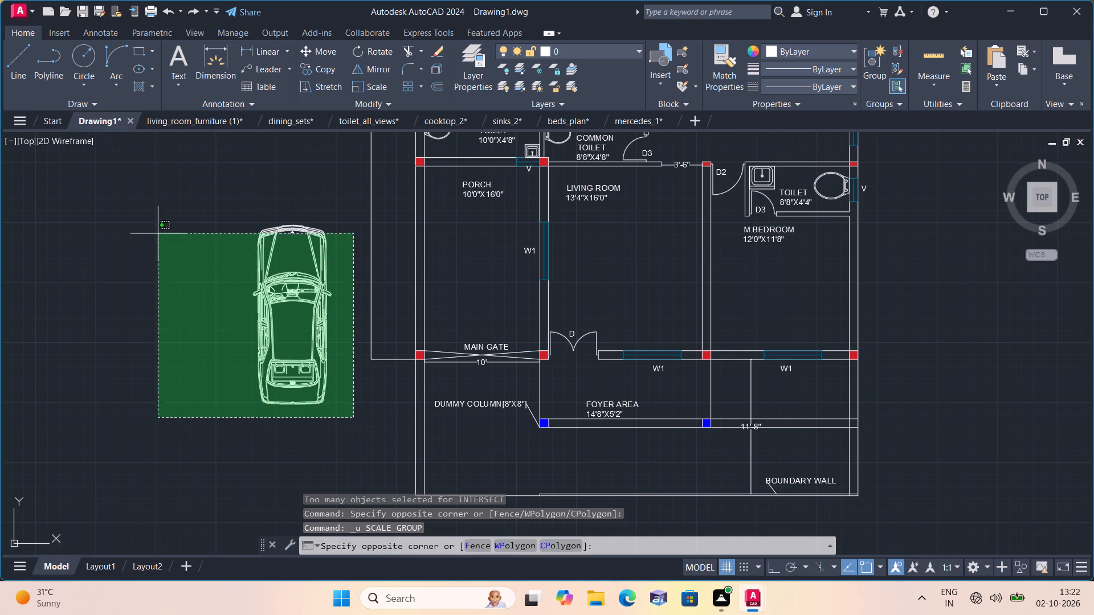
click(157, 227)
drag(338, 293, 326, 278)
click(203, 191)
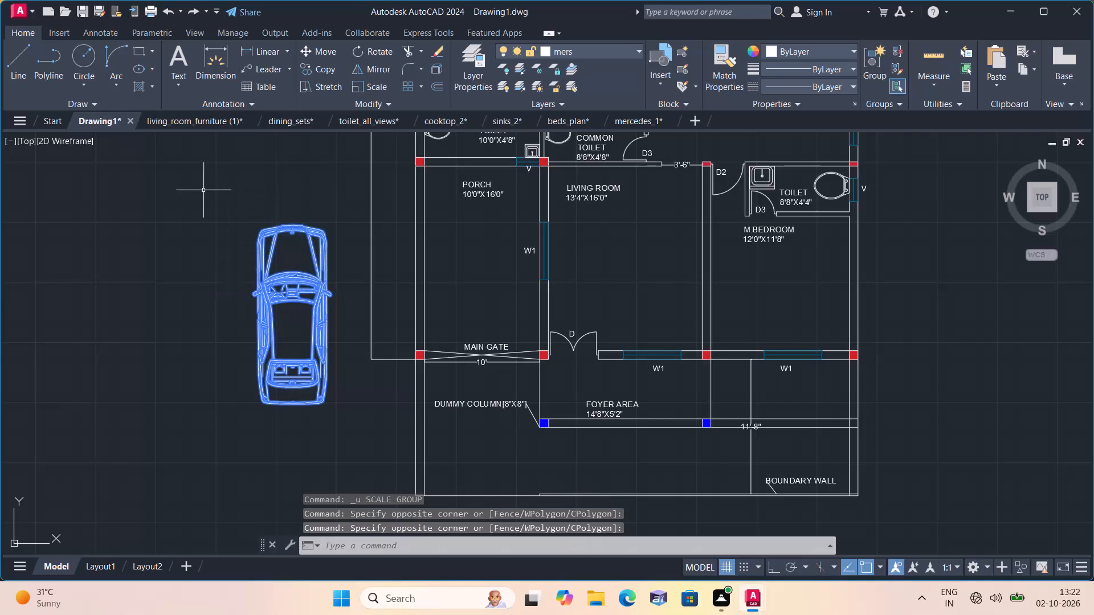
click(383, 81)
click(296, 336)
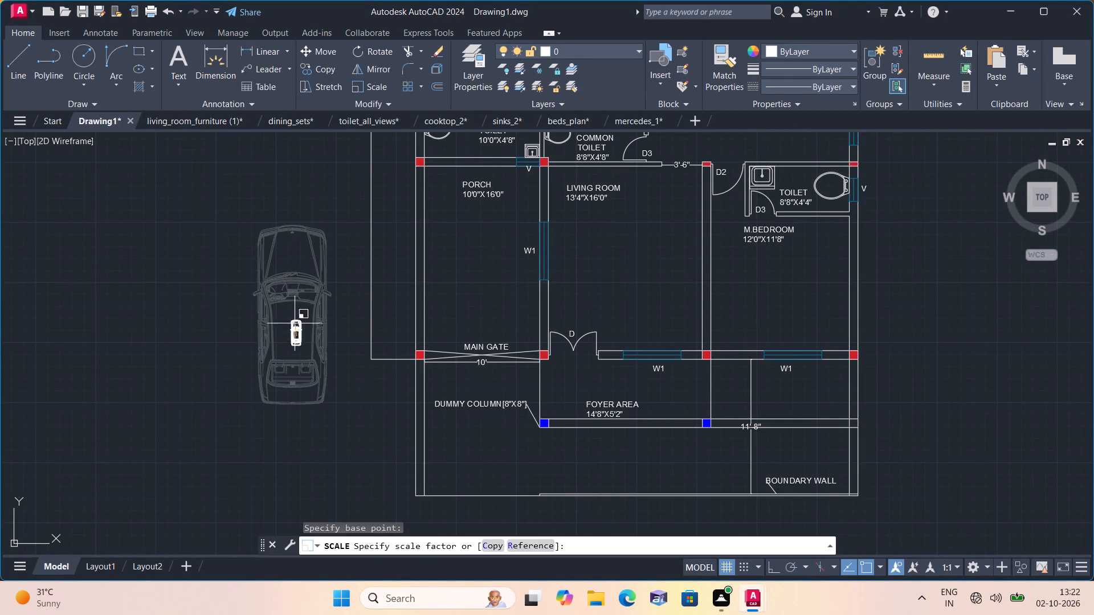
click(302, 287)
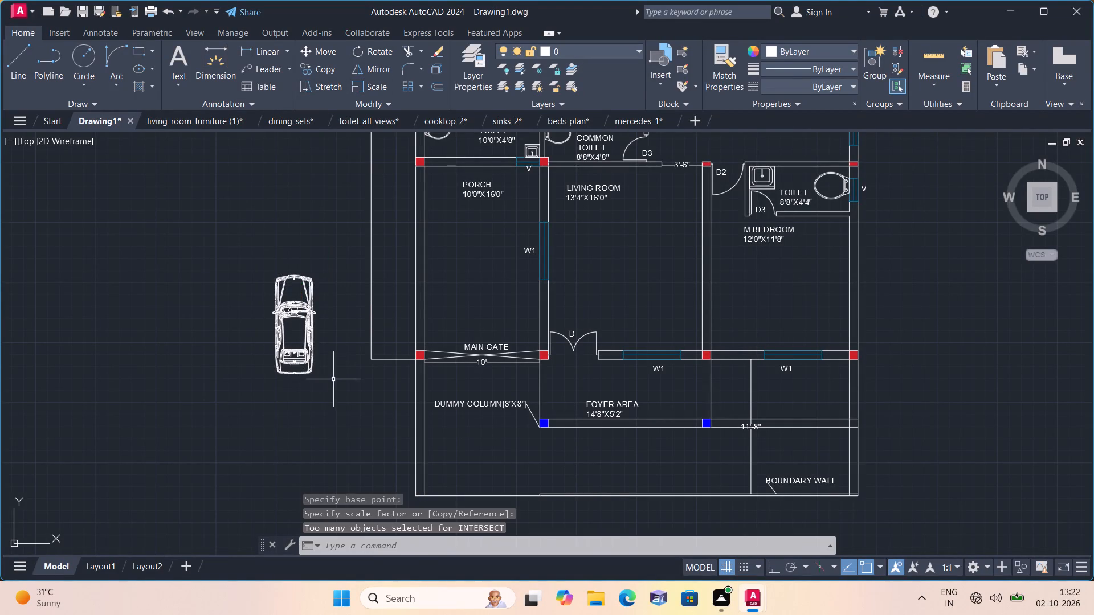
Move the reduced car into the 10'0"X16'0" PORCH, between the room label and the main gate.
drag(333, 384, 319, 371)
click(207, 256)
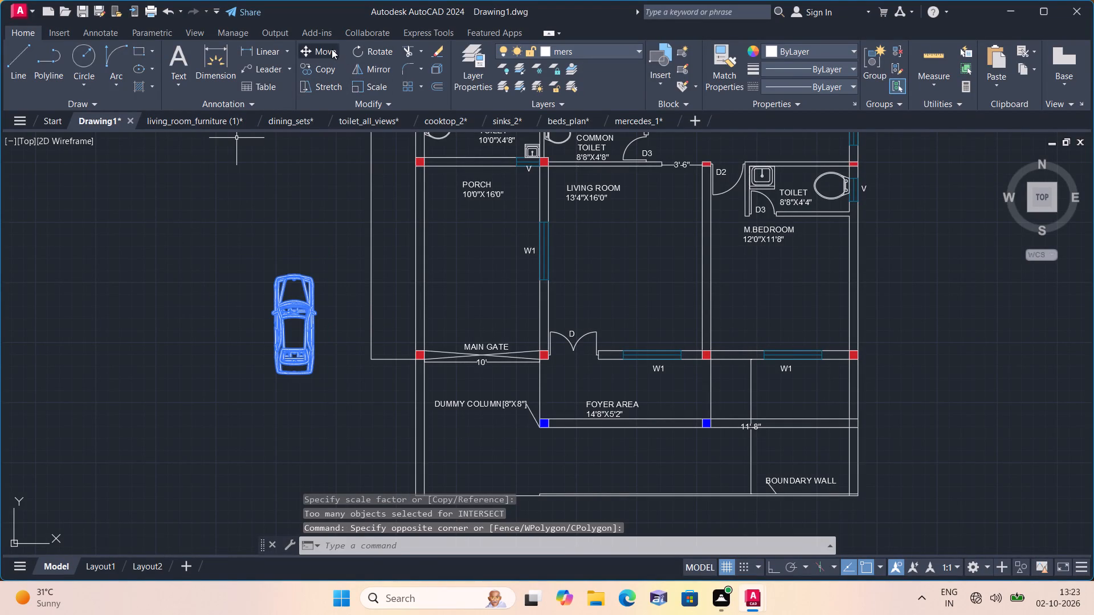
drag(332, 49, 338, 58)
click(300, 311)
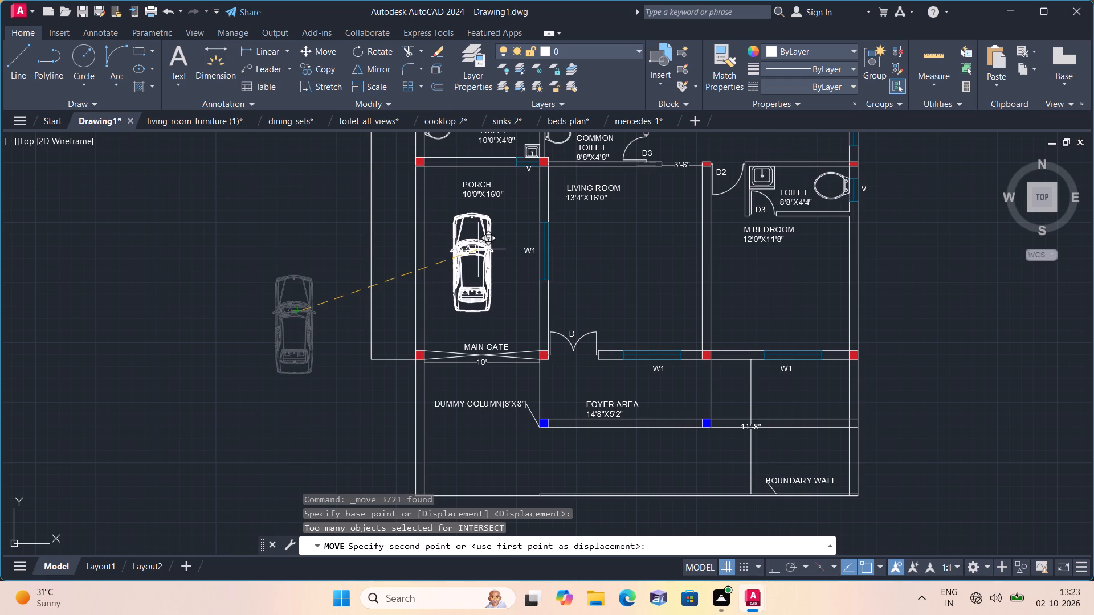
click(479, 249)
Scale the large sink south of the floor plan down to about one-sixth of its size.
scroll(479, 249, down, 1)
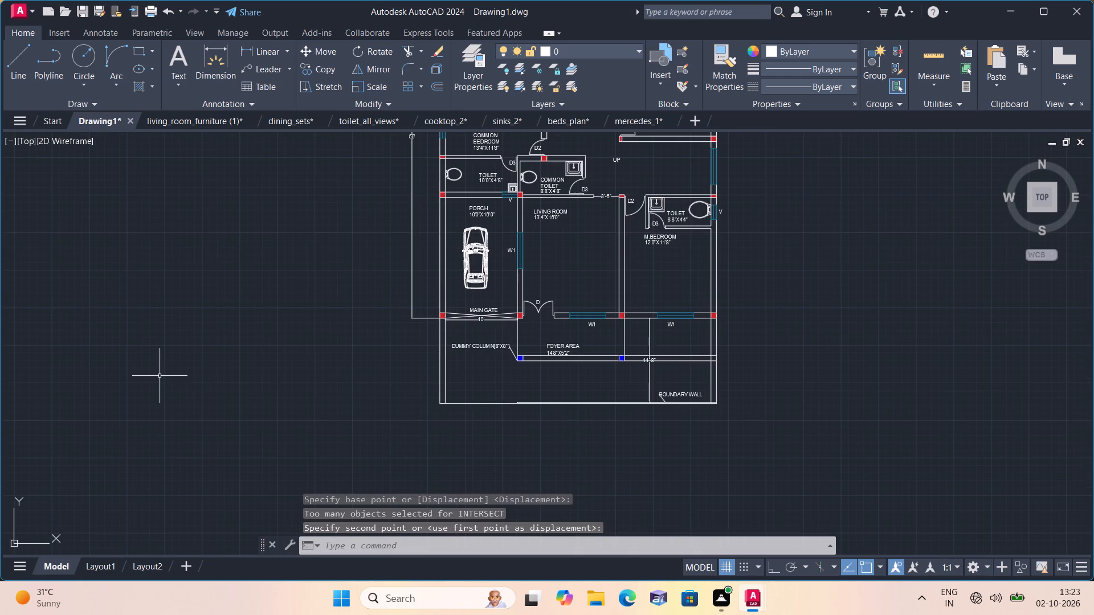
scroll(160, 376, down, 3)
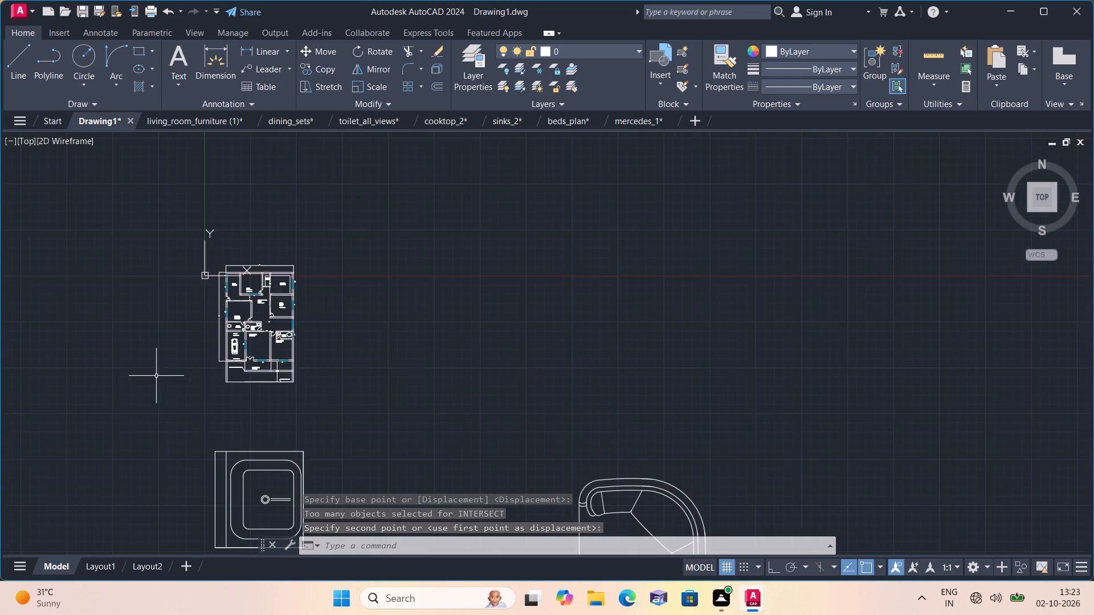
scroll(156, 376, down, 1)
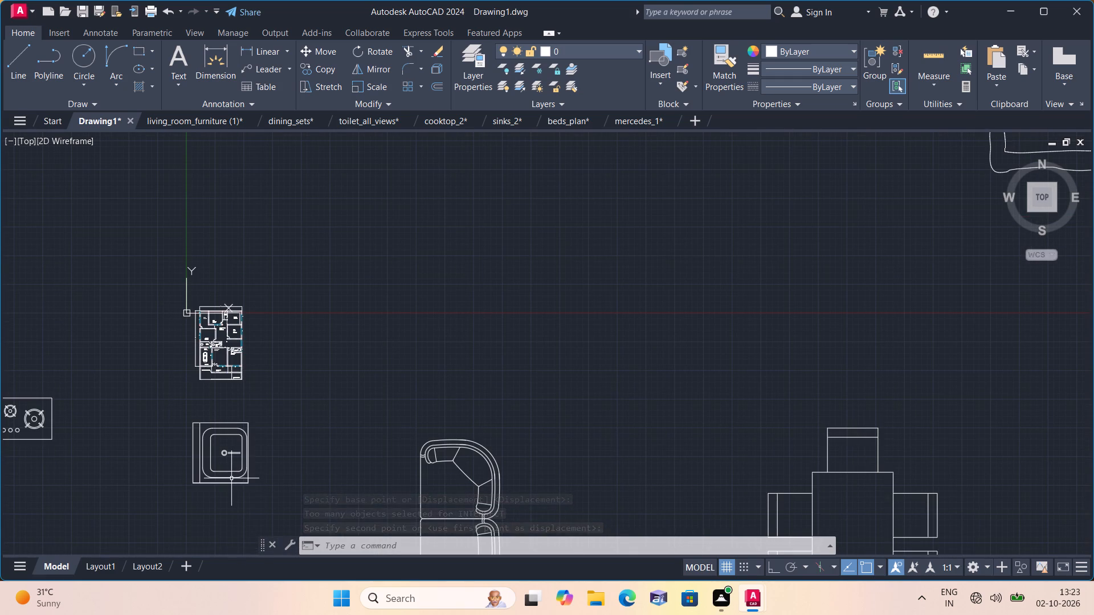
click(231, 478)
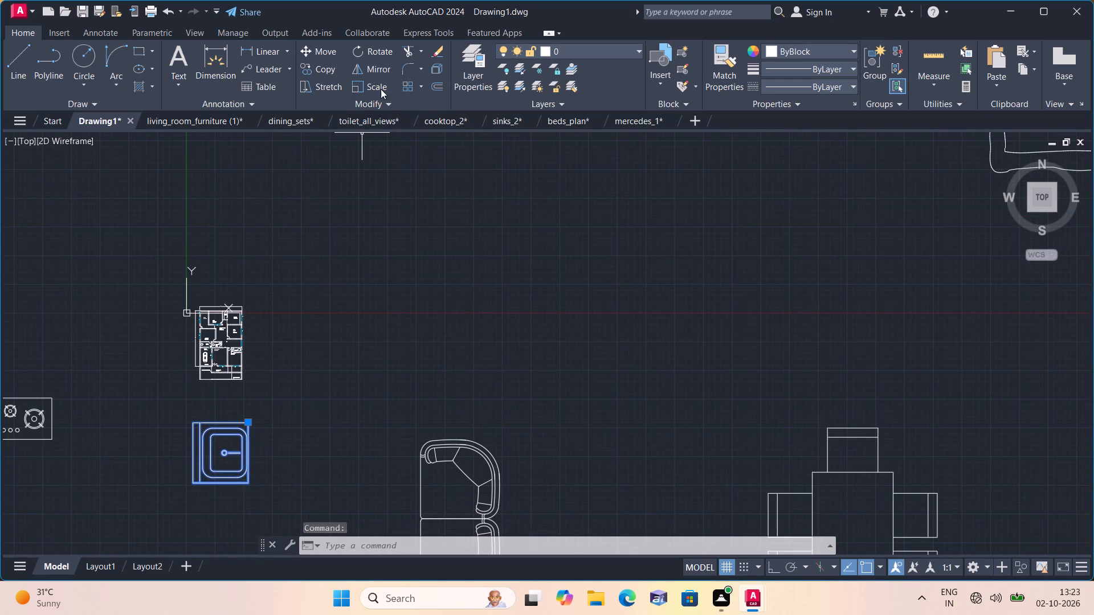
click(379, 84)
scroll(223, 463, up, 3)
click(223, 461)
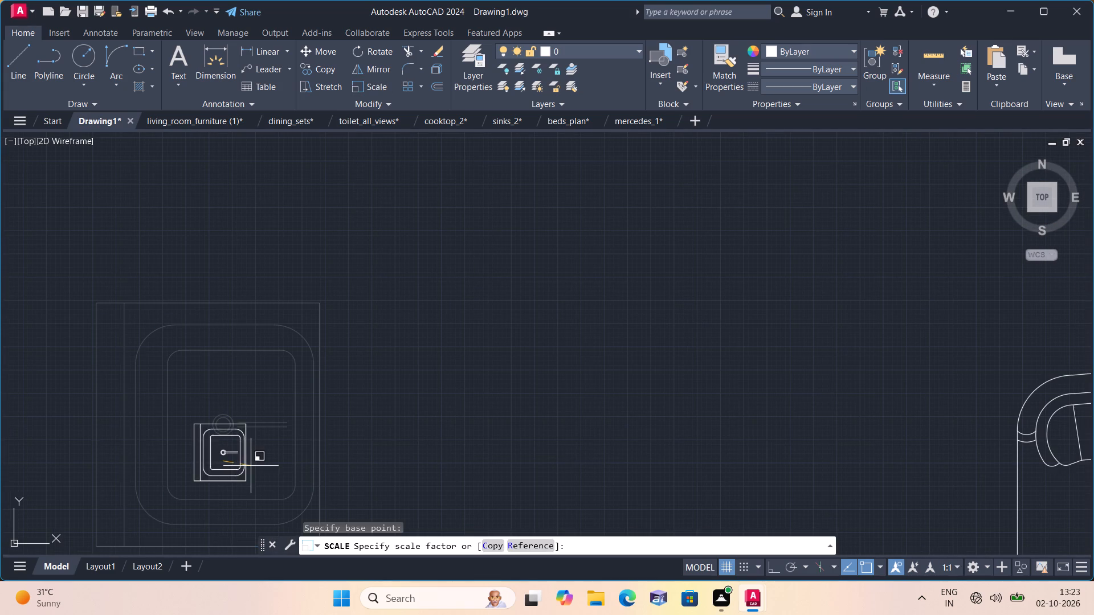
click(242, 461)
Move the reduced sink to the empty space just east of the 12'4"X11'6" KITCHEN, outside window W2.
click(232, 466)
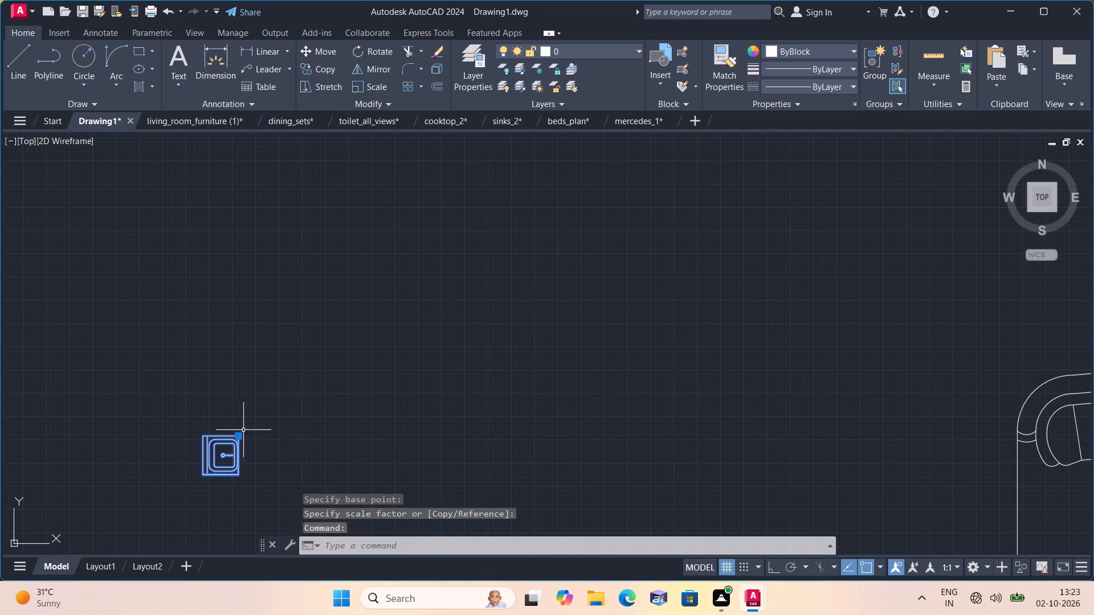
click(235, 438)
scroll(248, 408, down, 3)
middle_drag(276, 394, 402, 547)
scroll(391, 399, up, 1)
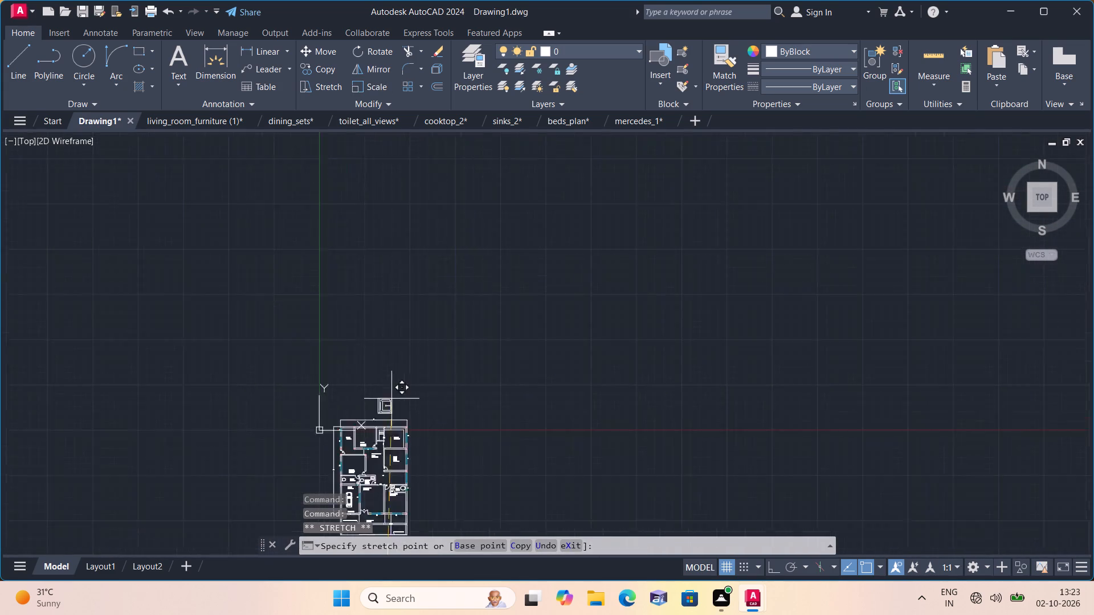
scroll(391, 397, up, 2)
middle_drag(415, 495, 328, 382)
scroll(415, 396, up, 2)
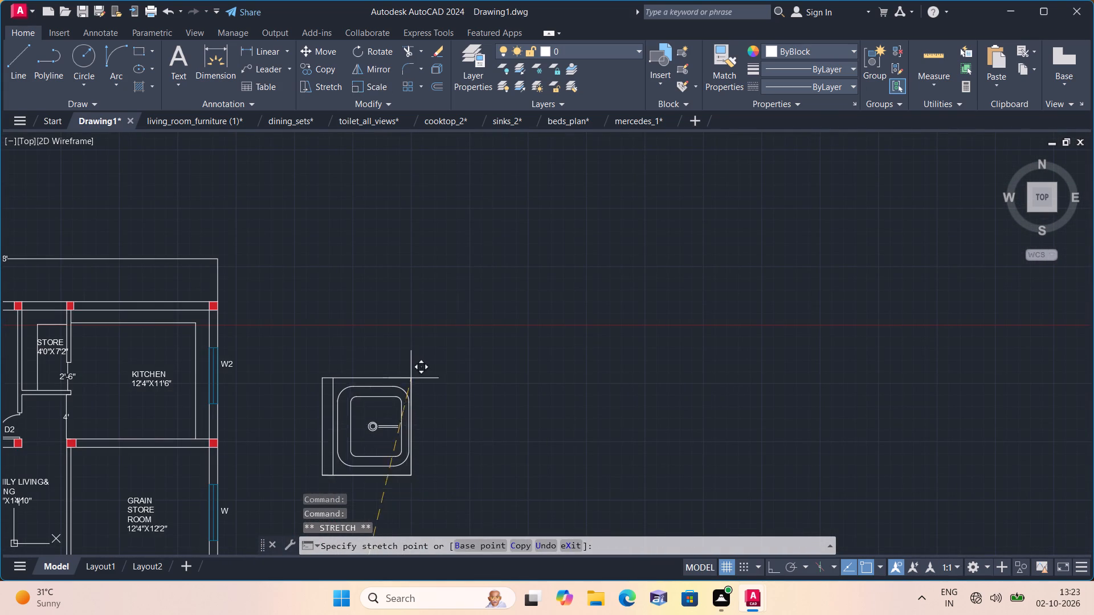
click(402, 352)
Scale the sink east of the kitchen down to a little under half its size.
click(380, 80)
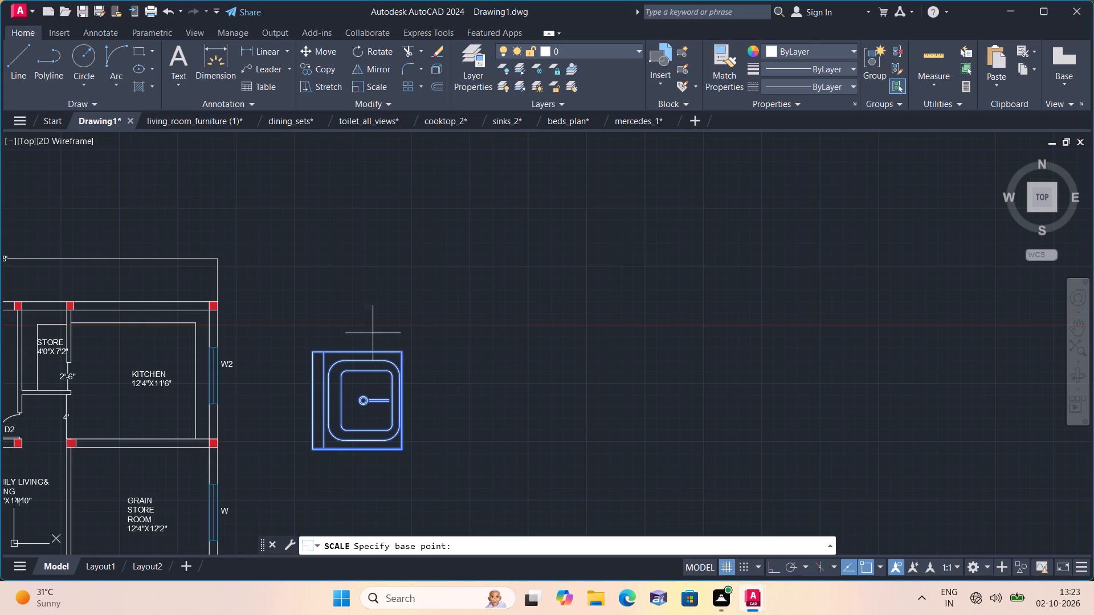
click(348, 388)
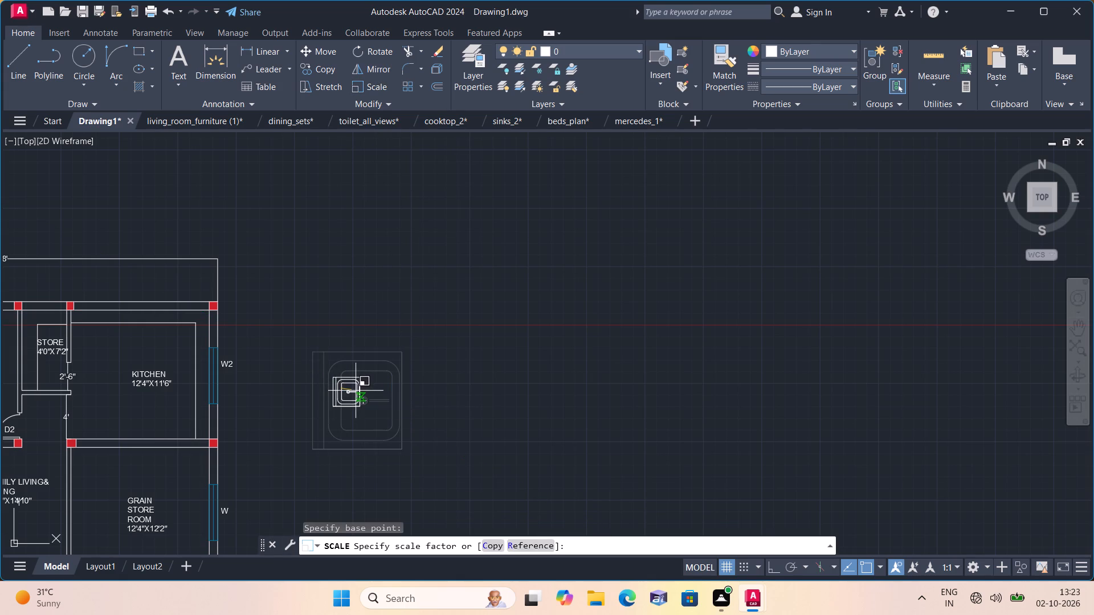
click(356, 391)
Move the sink closer to the kitchen's east wall, keeping it outside window W2.
click(366, 397)
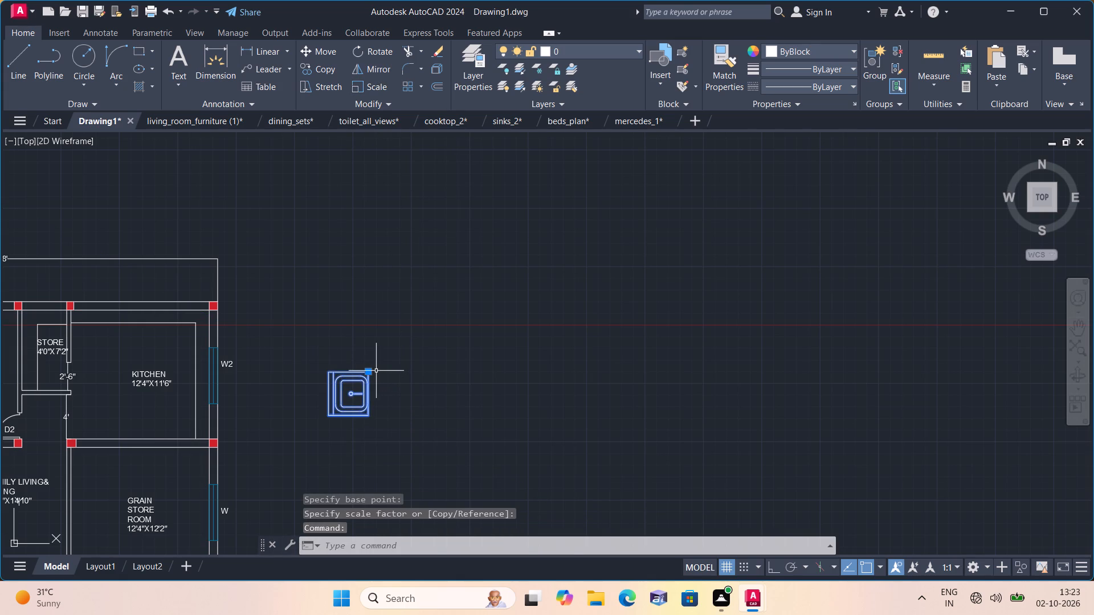
click(369, 370)
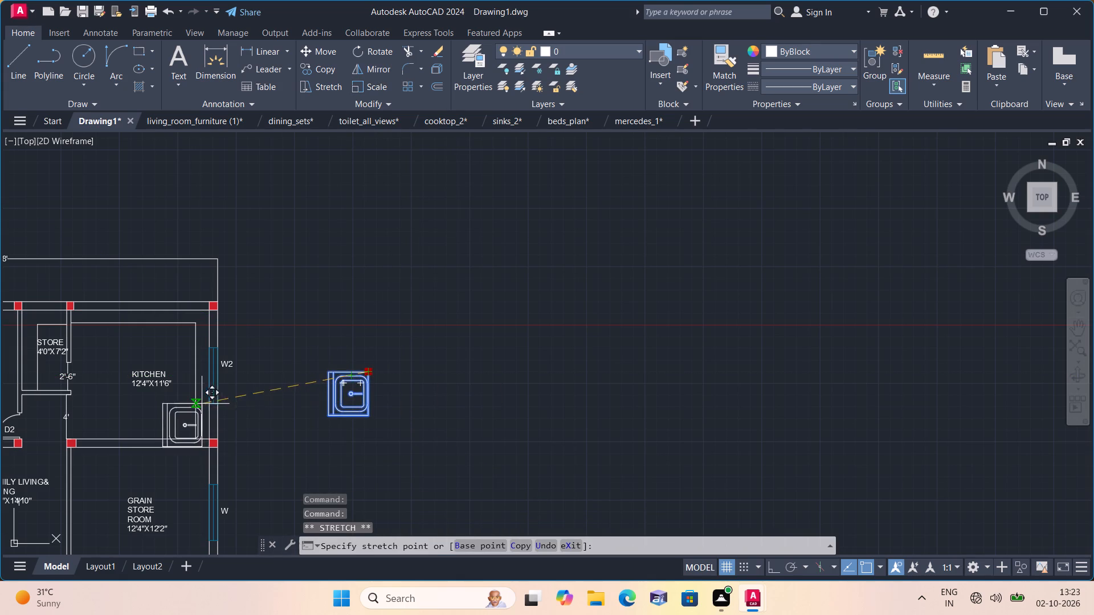
scroll(220, 394, up, 2)
click(421, 332)
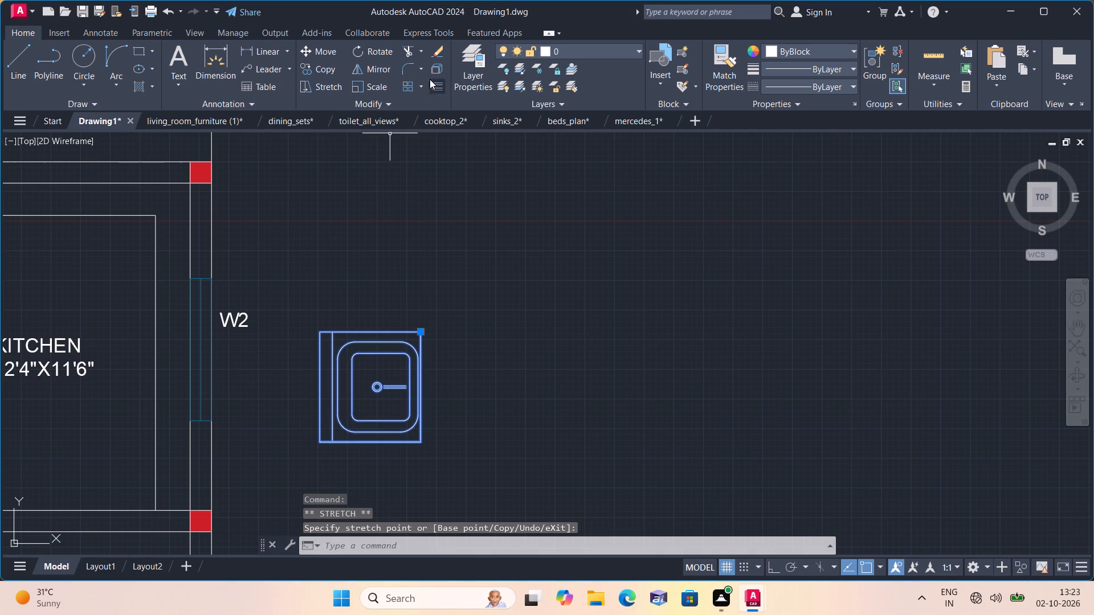
Scale the sink outside window W2 down to about a quarter of its size.
click(382, 86)
click(386, 363)
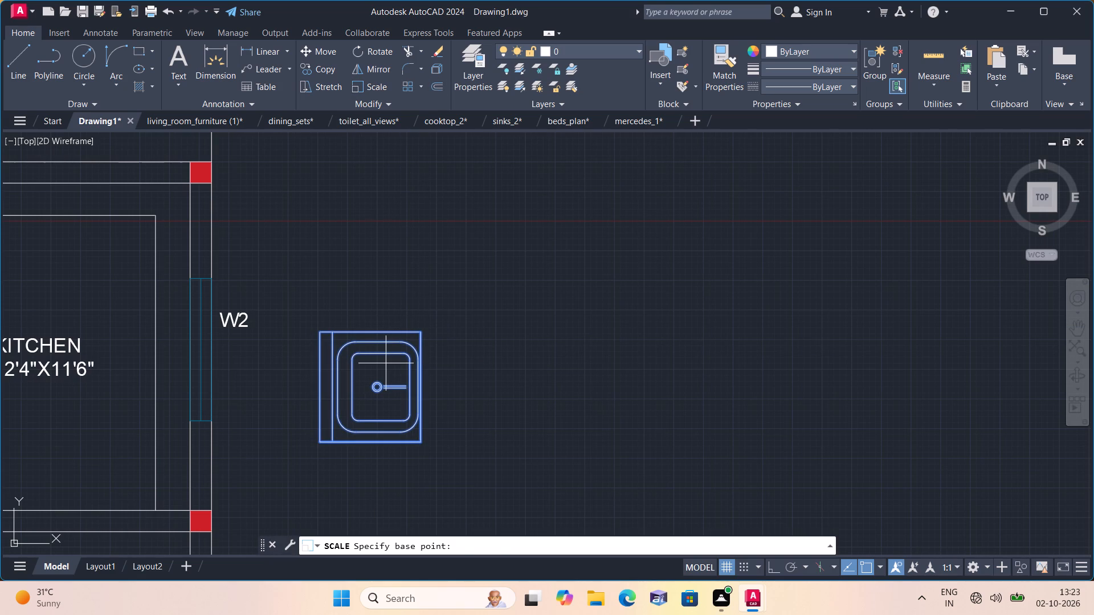
click(395, 372)
Move the sink onto the kitchen's east counter, against the outer wall just south of window W2.
click(391, 369)
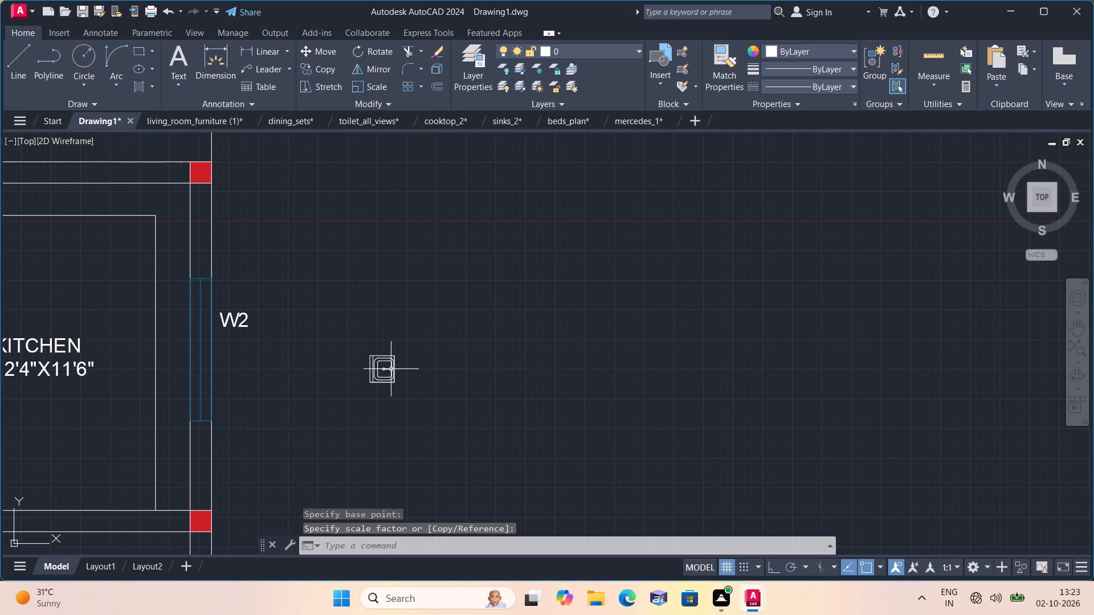
click(396, 353)
scroll(201, 444, up, 2)
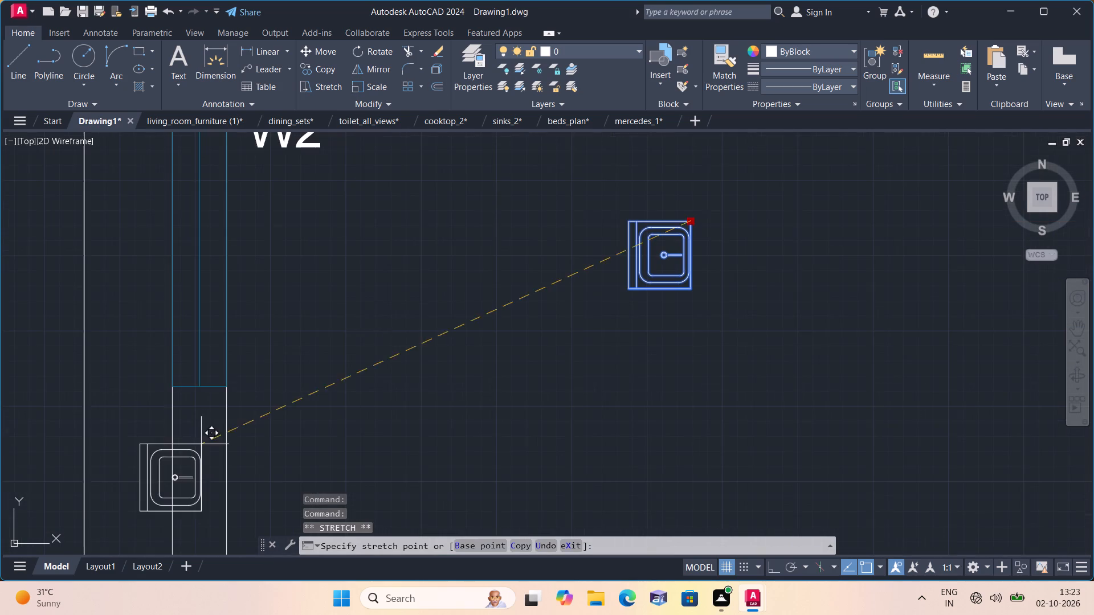
click(169, 437)
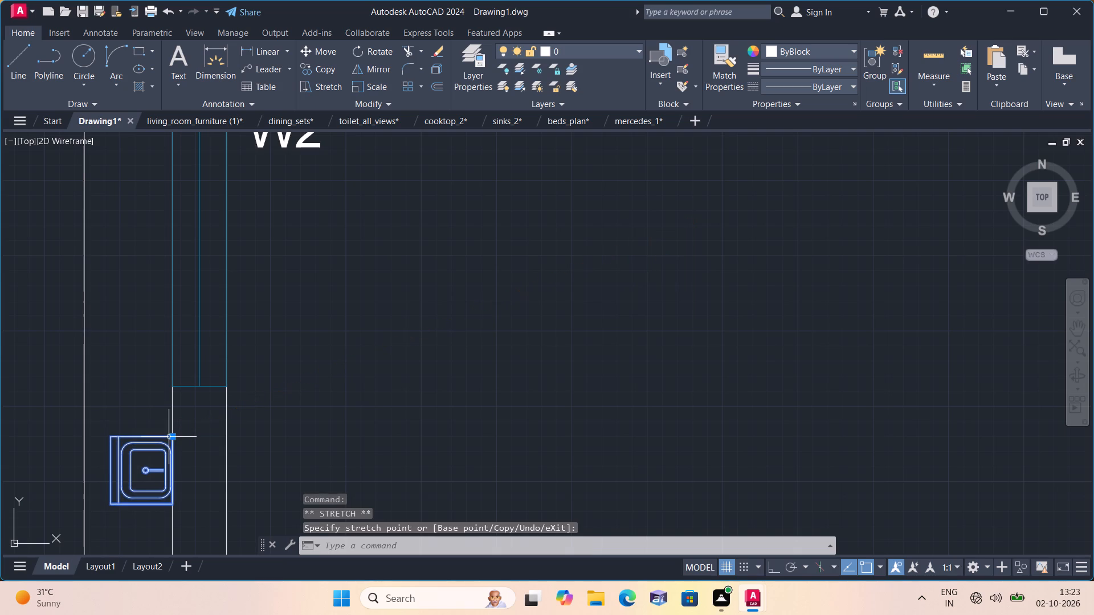
scroll(169, 437, down, 1)
key(Escape)
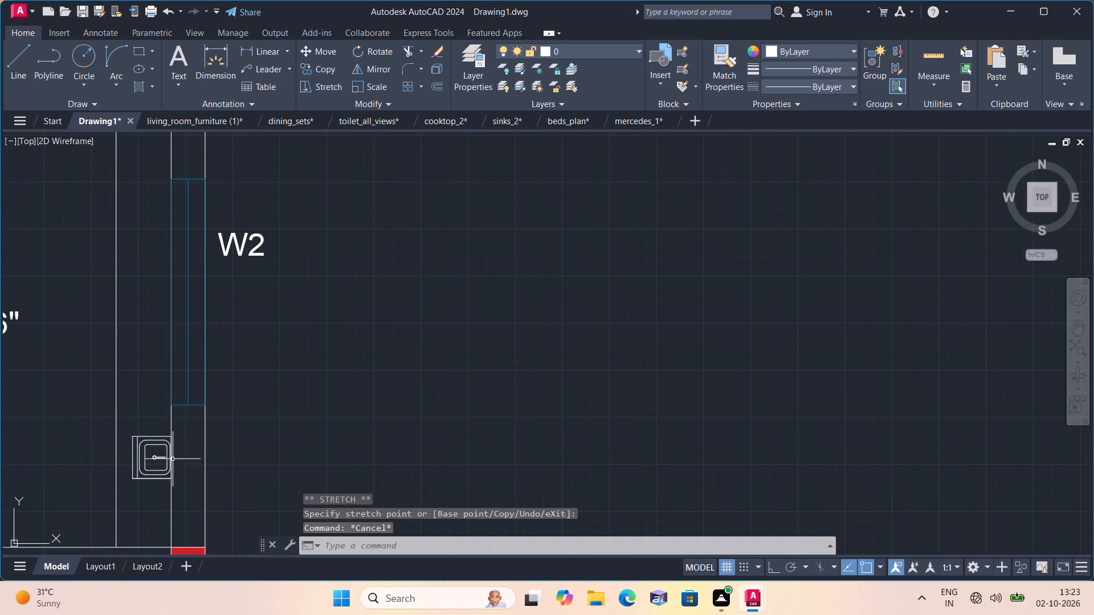
Look over the rooms of the floor plan and the furniture and fixtures still lying around it.
scroll(243, 531, down, 1)
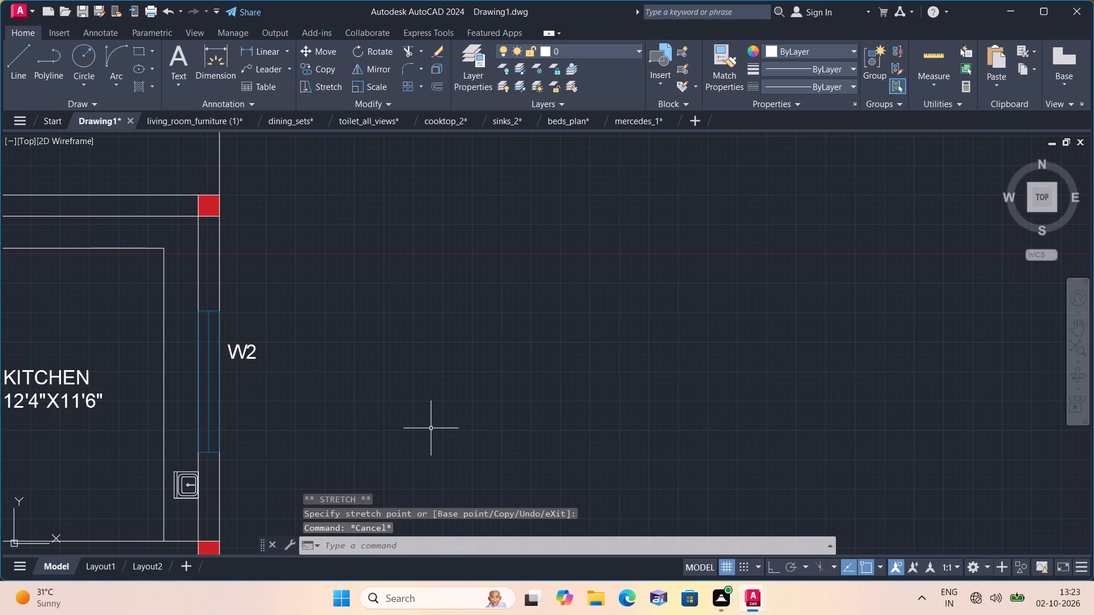
scroll(430, 428, down, 2)
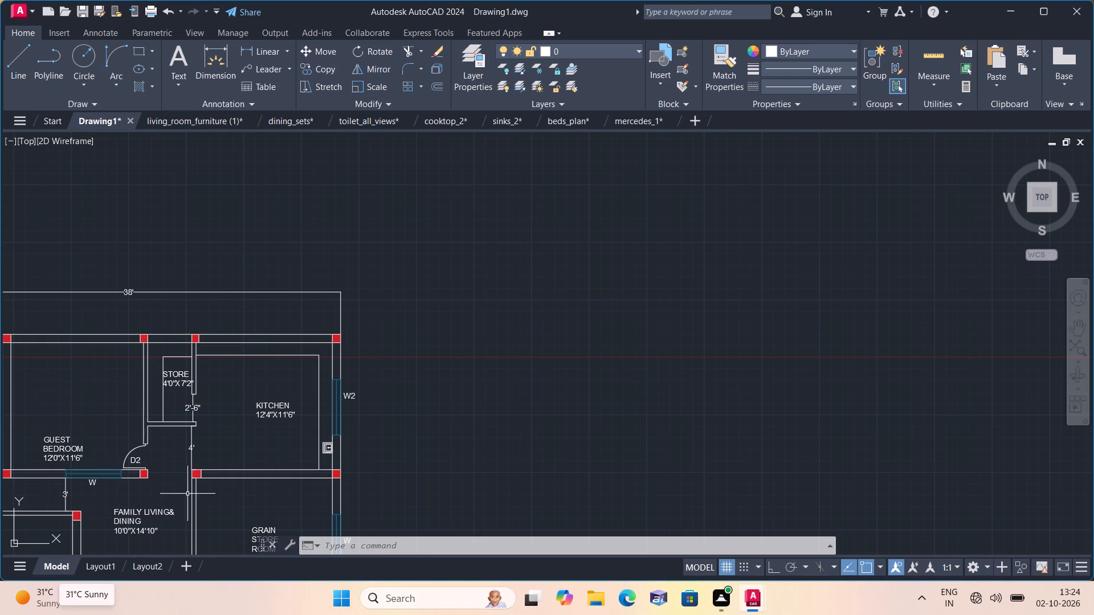
scroll(243, 422, up, 1)
middle_drag(190, 427, 201, 394)
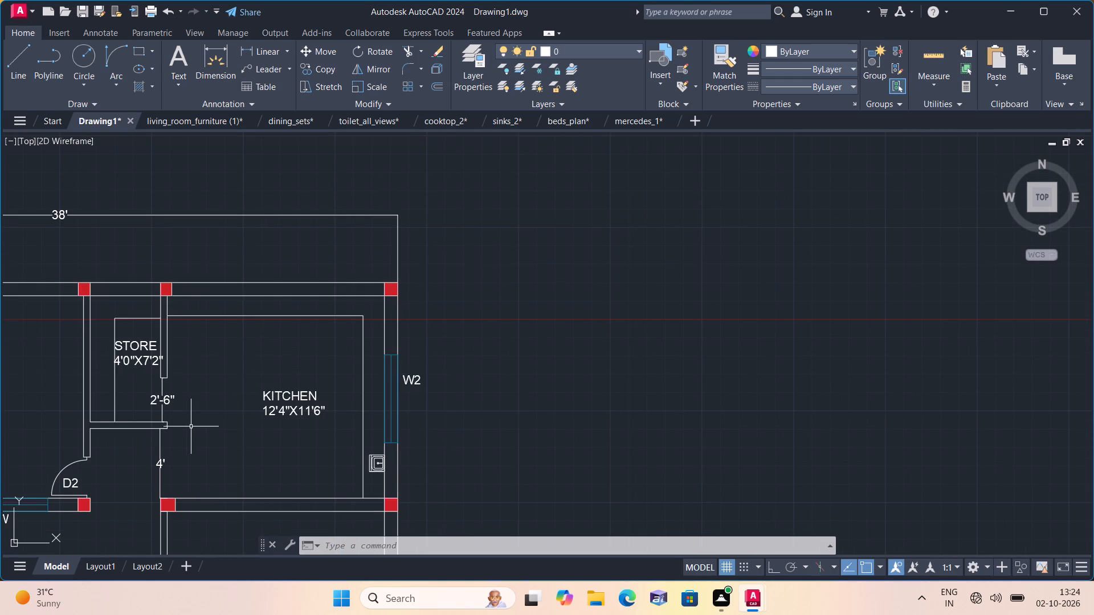
middle_drag(201, 394, 374, 300)
scroll(428, 320, down, 2)
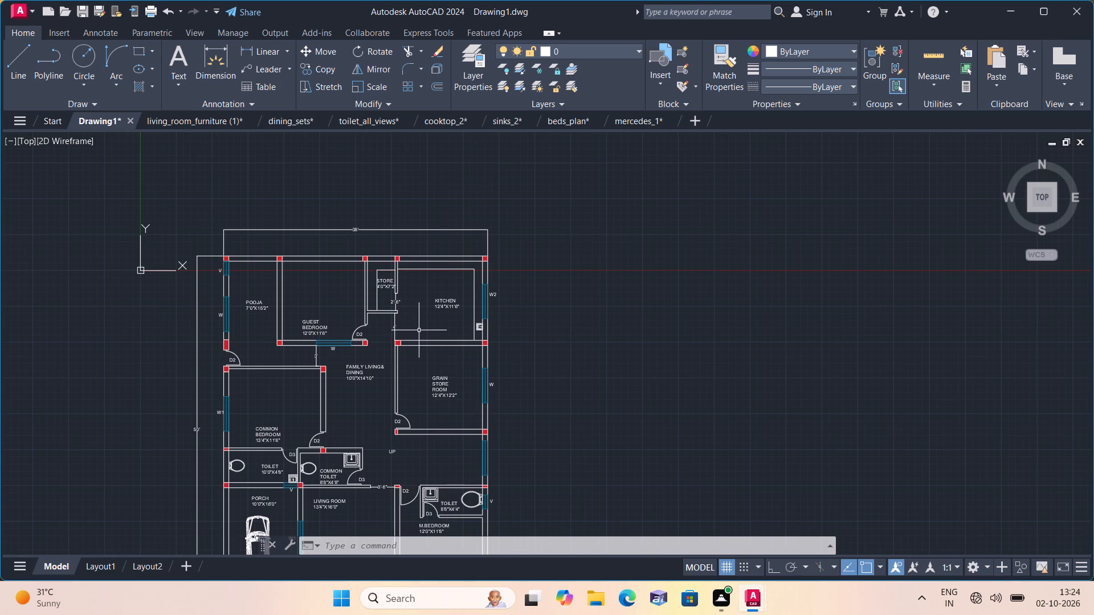
scroll(383, 409, down, 1)
middle_click(333, 388)
scroll(333, 388, down, 1)
scroll(333, 389, up, 1)
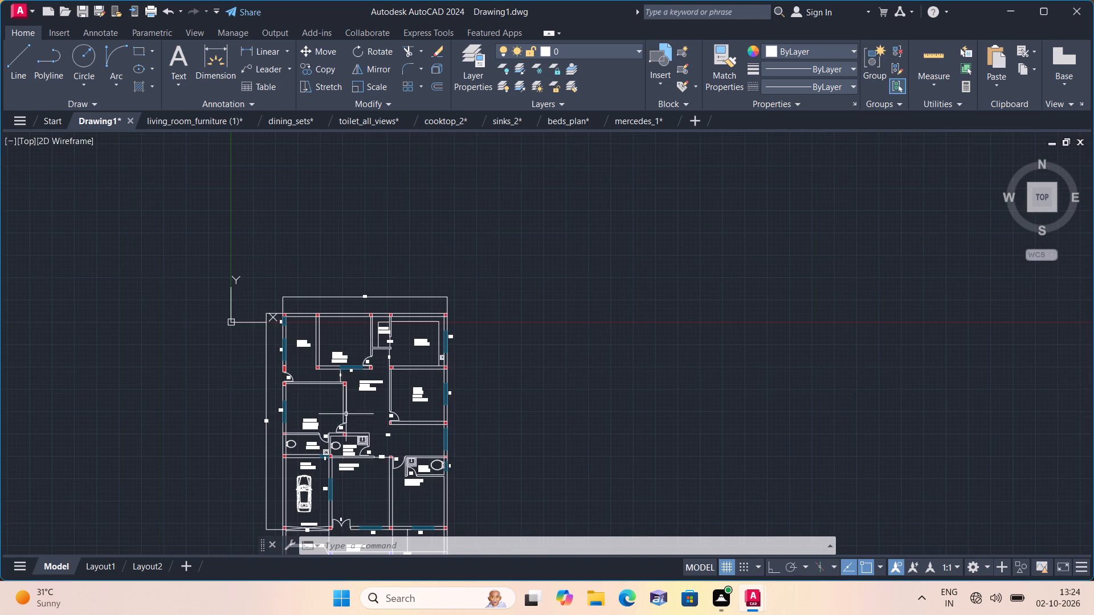
scroll(348, 408, down, 1)
scroll(367, 391, up, 1)
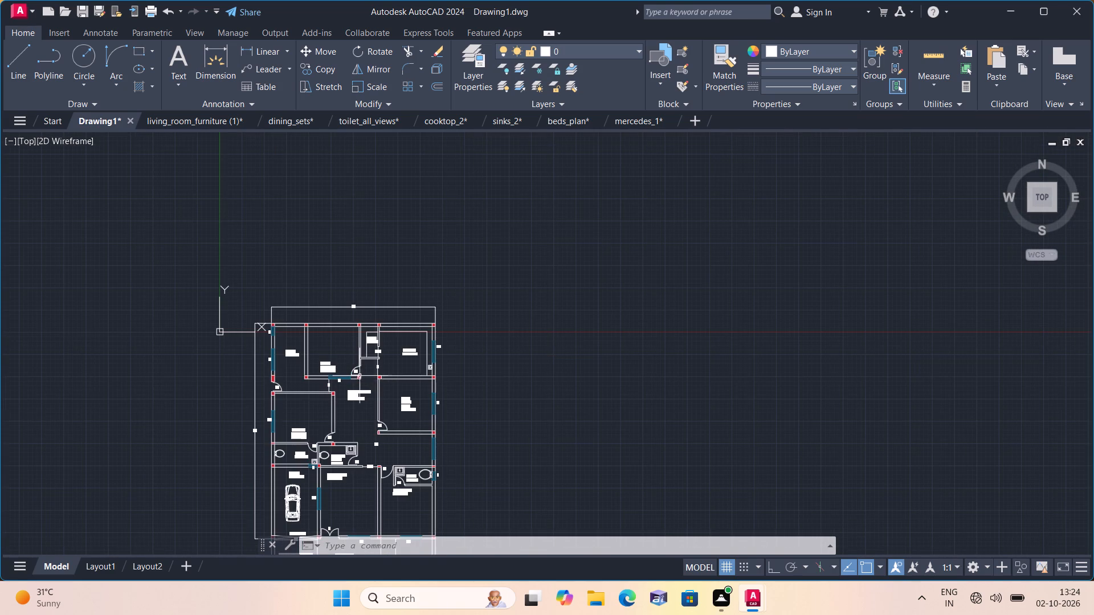
scroll(350, 486, up, 1)
middle_click(350, 486)
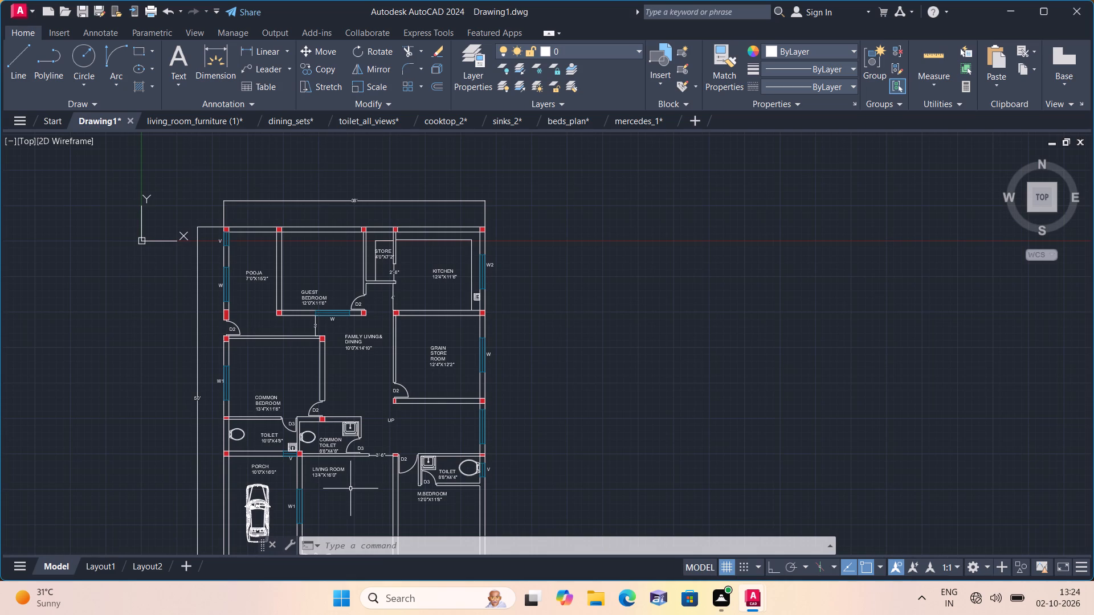
scroll(309, 553, down, 1)
scroll(235, 462, down, 2)
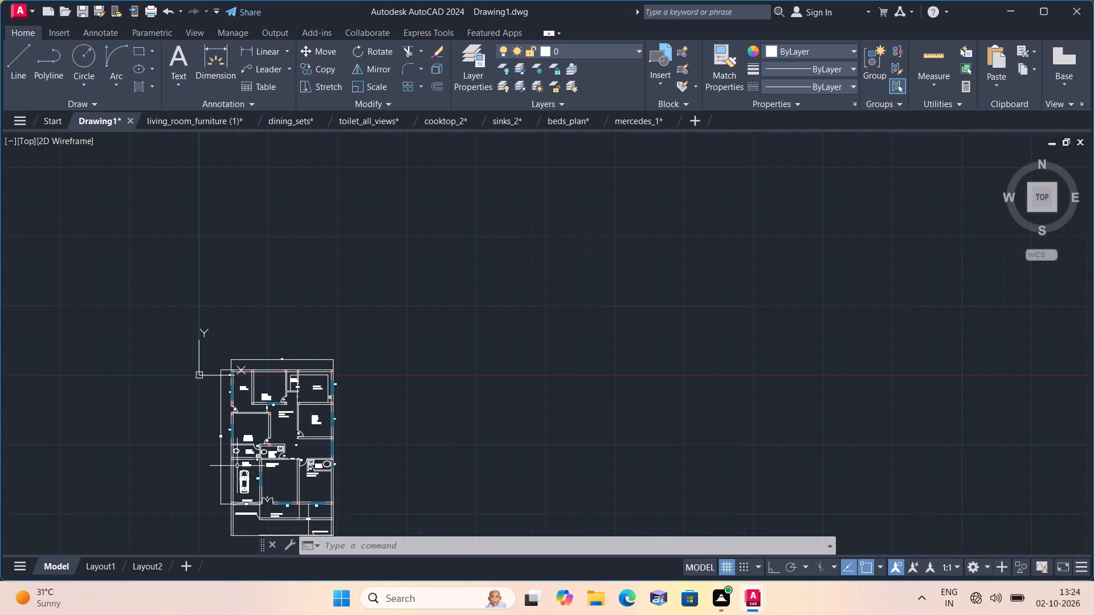
scroll(238, 468, down, 1)
middle_click(258, 475)
scroll(258, 475, down, 1)
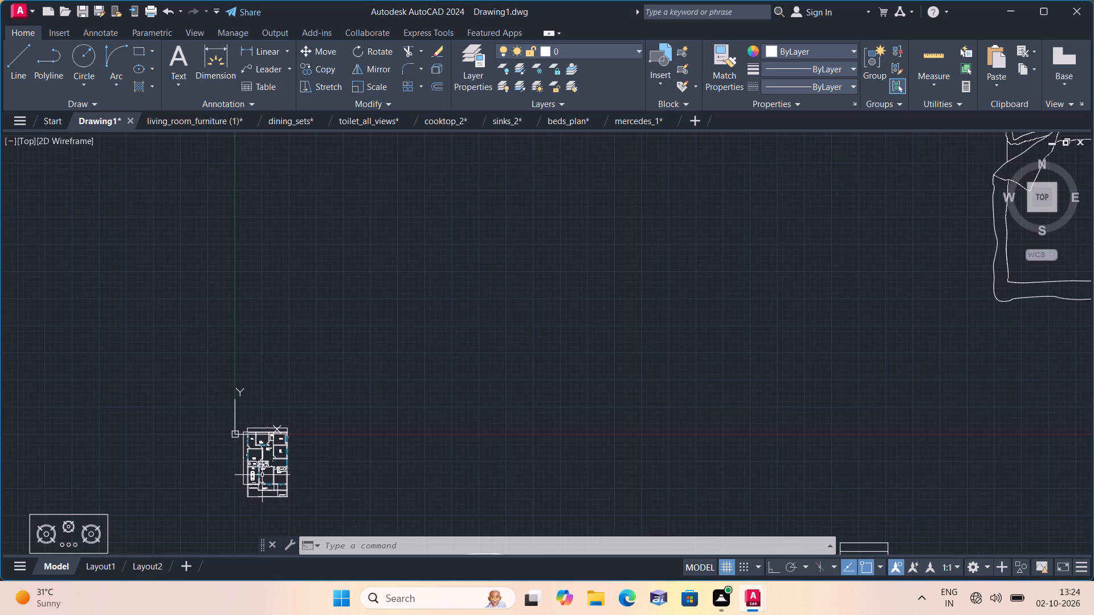
middle_click(238, 485)
scroll(238, 485, down, 1)
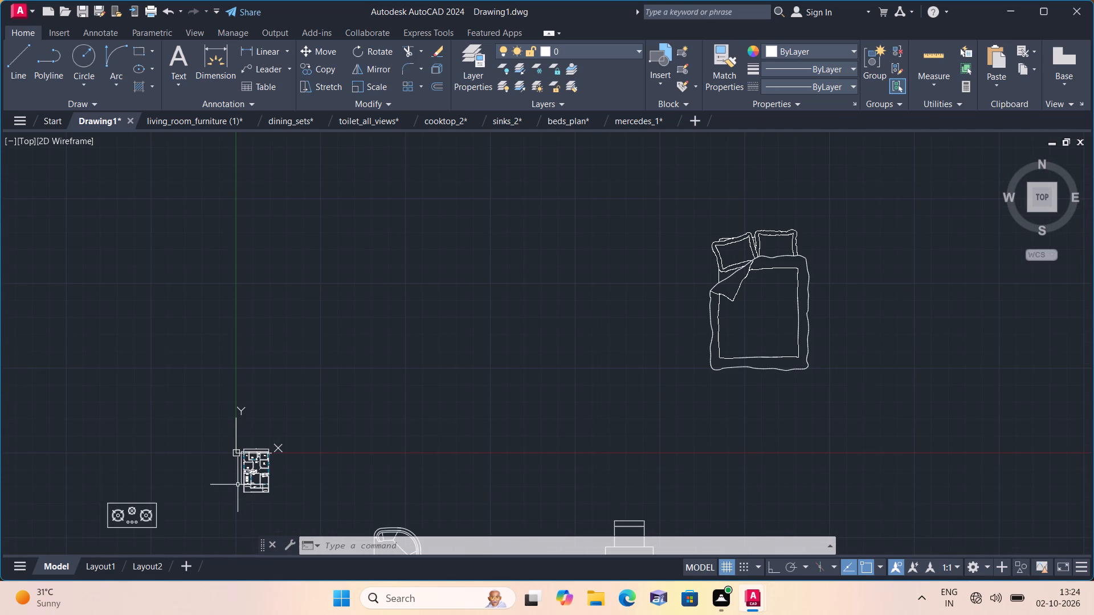
Scale the cooktop lying southwest of the floor plan down to about one twenty-fourth of its size.
middle_click(227, 442)
scroll(227, 442, down, 1)
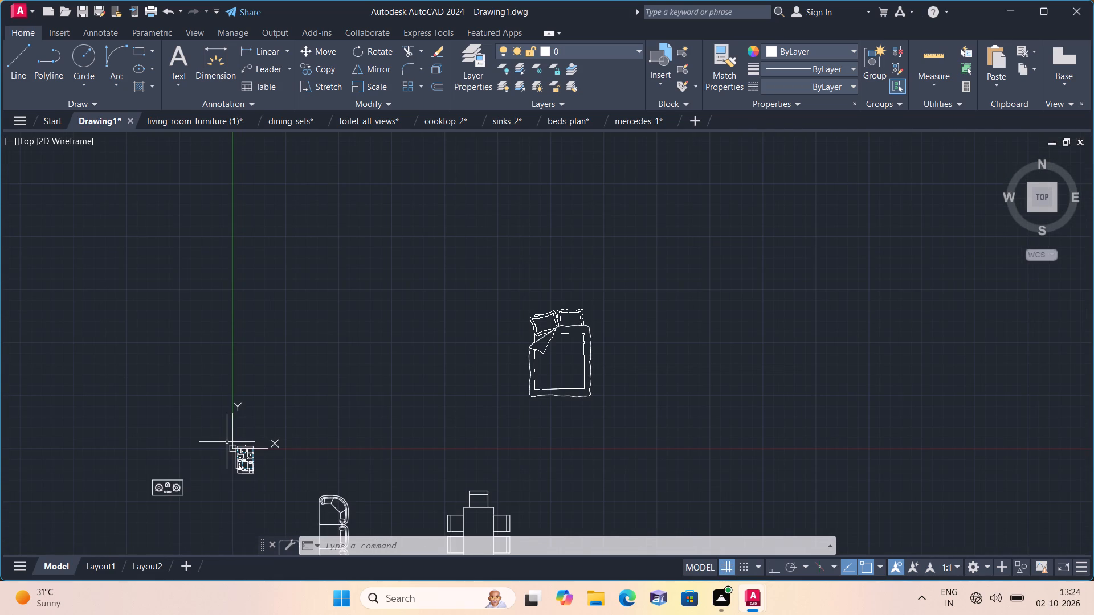
scroll(230, 435, up, 1)
middle_drag(155, 494, 171, 468)
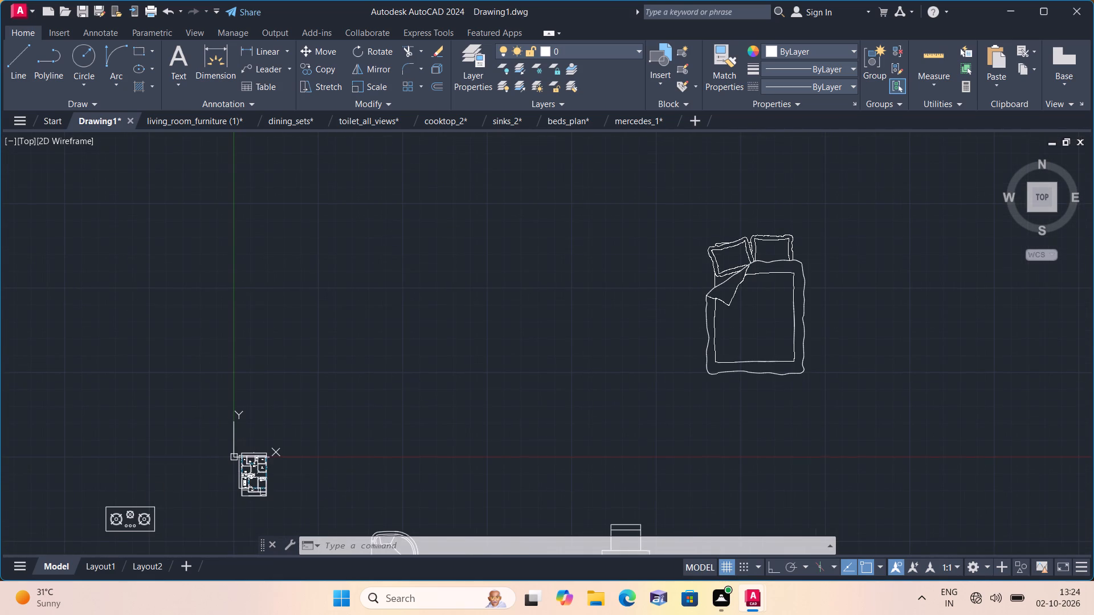
middle_drag(171, 468, 274, 392)
scroll(209, 481, up, 2)
drag(461, 393, 444, 379)
click(157, 232)
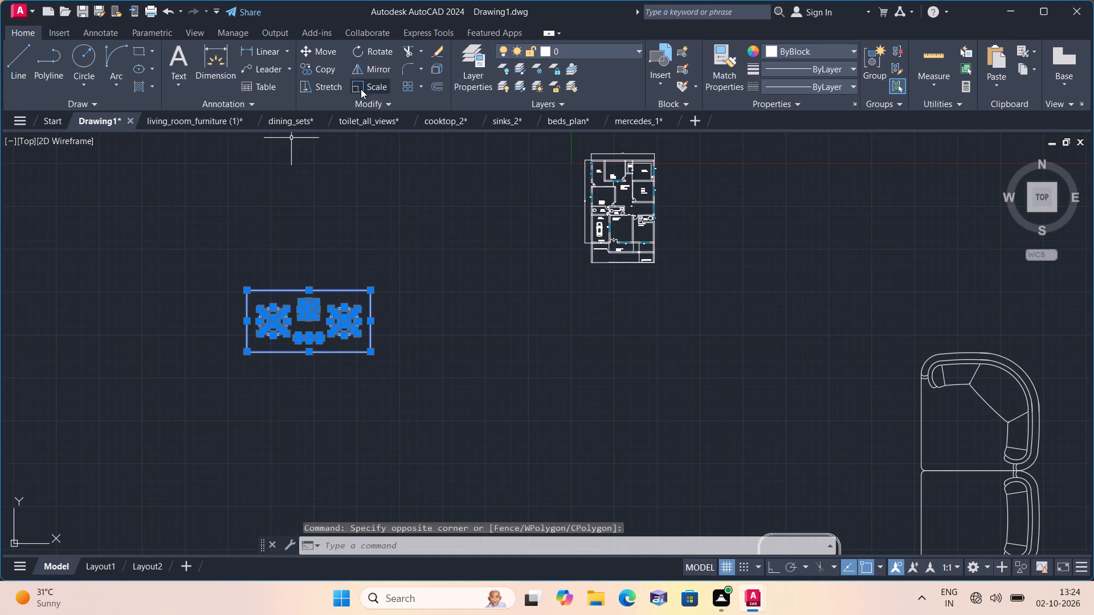
click(377, 85)
scroll(319, 307, up, 3)
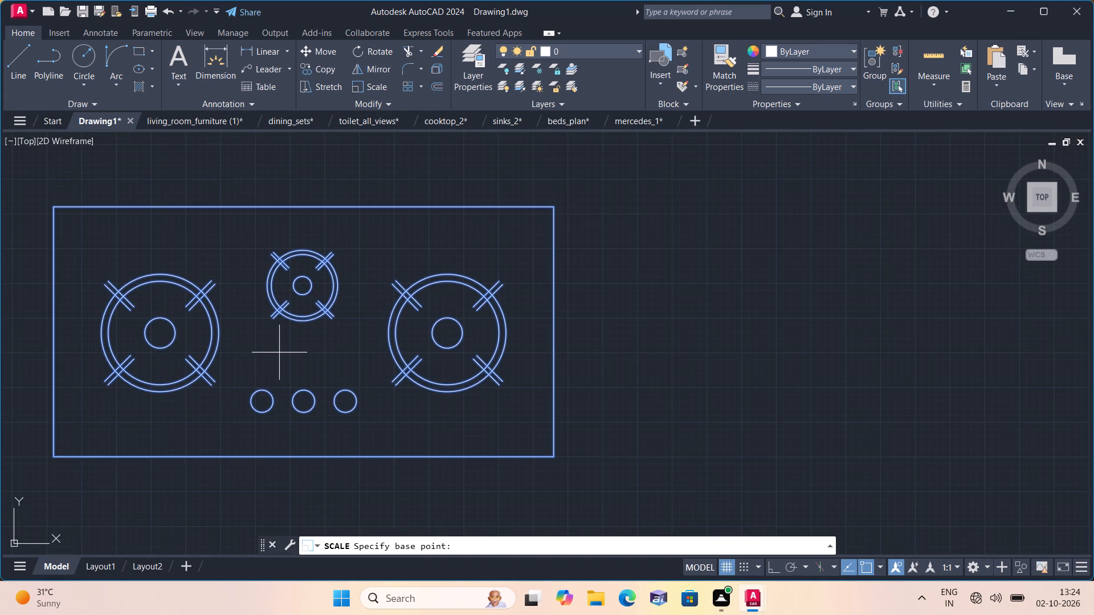
click(281, 352)
click(290, 357)
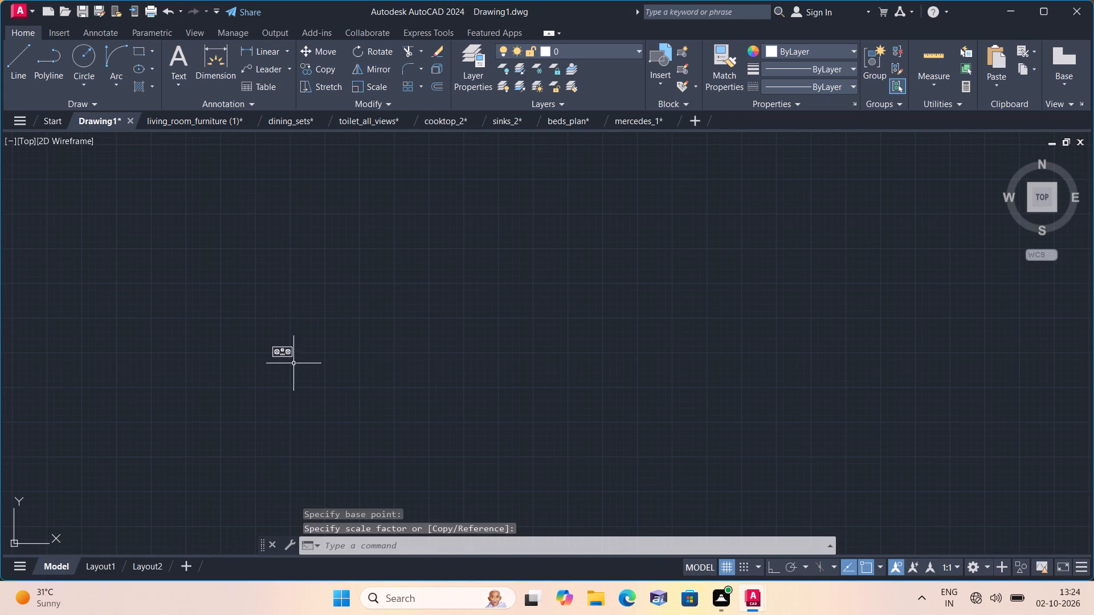
Move the cooktop into the kitchen, in the open floor just south of the north counter.
drag(304, 370, 301, 362)
click(252, 329)
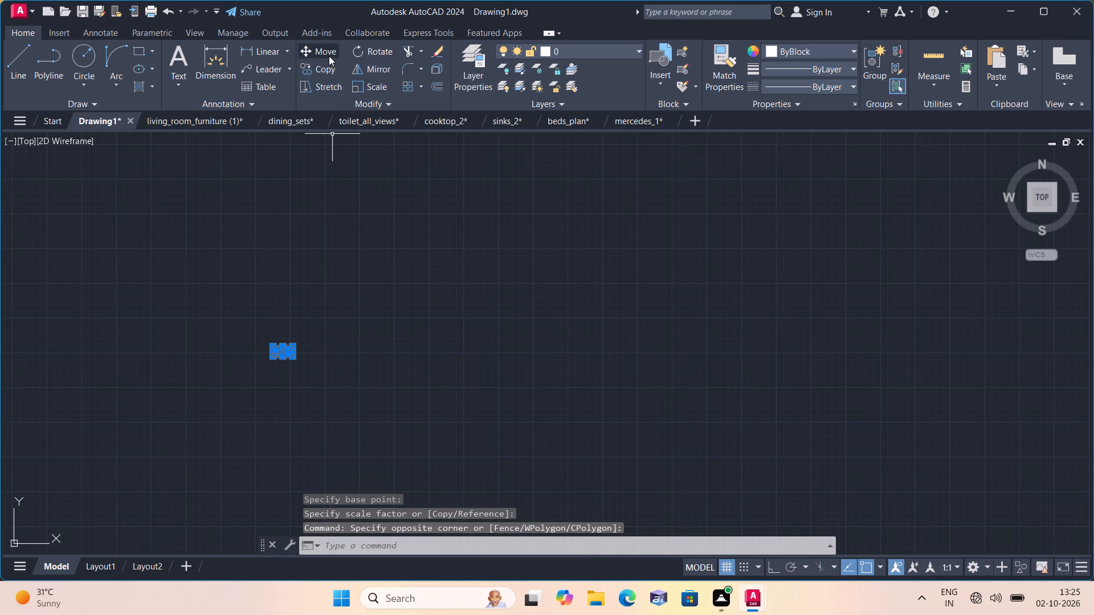
click(327, 52)
click(278, 348)
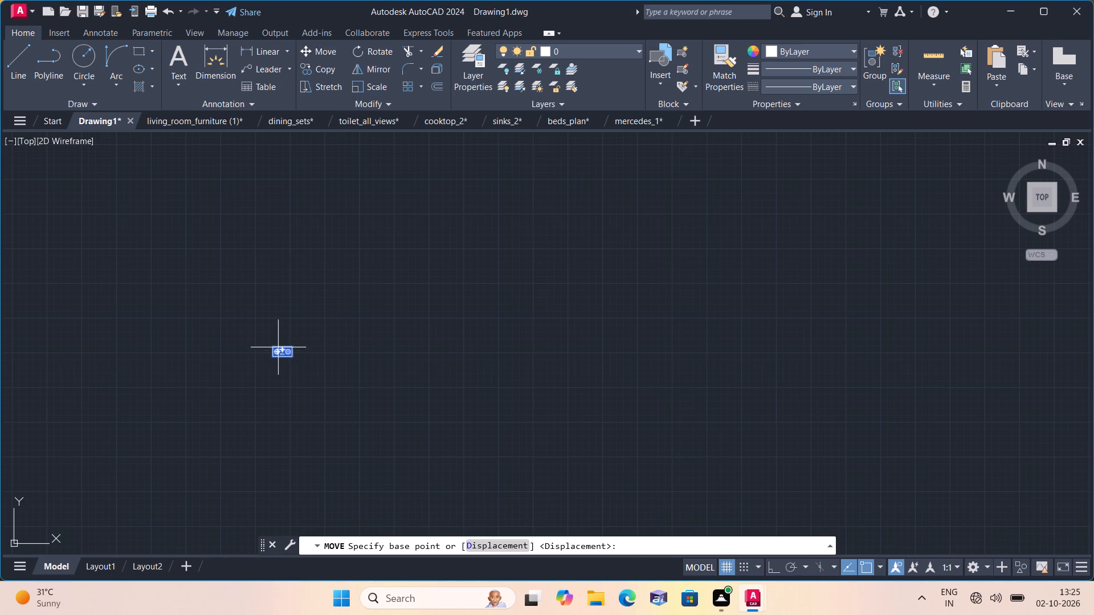
scroll(292, 339, down, 3)
middle_drag(448, 269, 230, 508)
scroll(446, 272, down, 1)
scroll(225, 522, up, 1)
middle_drag(722, 284, 279, 467)
scroll(500, 347, up, 4)
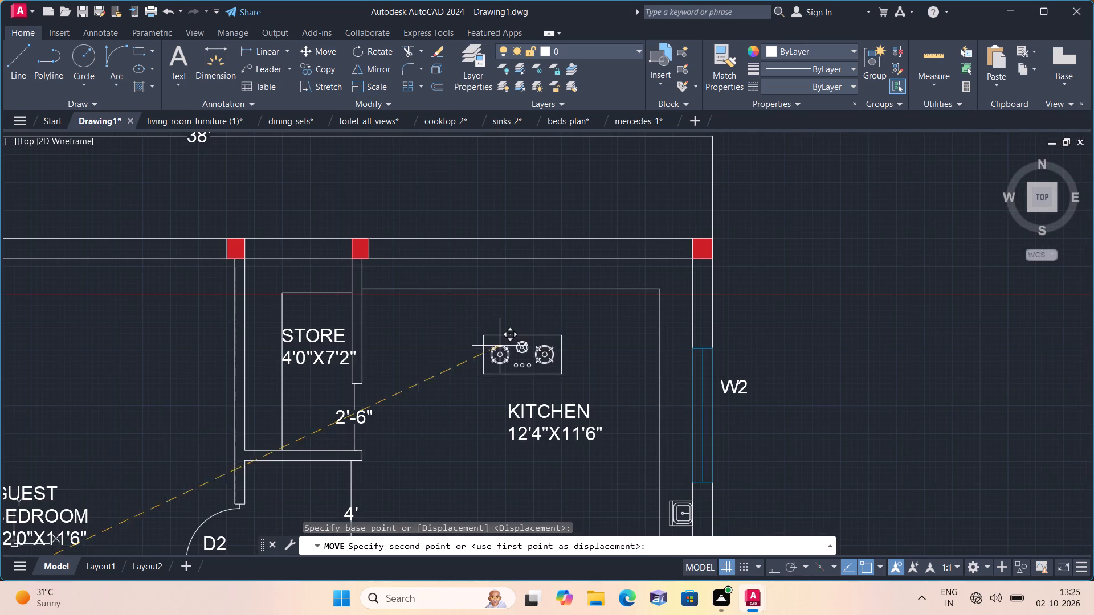
scroll(449, 271, up, 2)
click(427, 398)
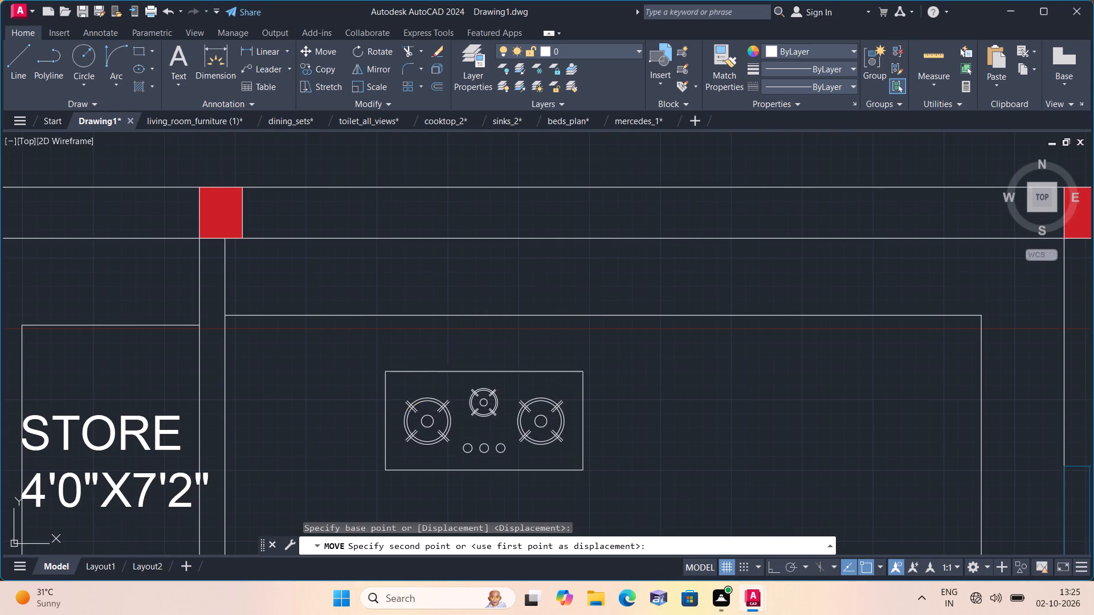
Scale the cooktop in the kitchen down to about 40% of its size.
scroll(456, 425, down, 1)
middle_drag(451, 424, 447, 398)
click(585, 450)
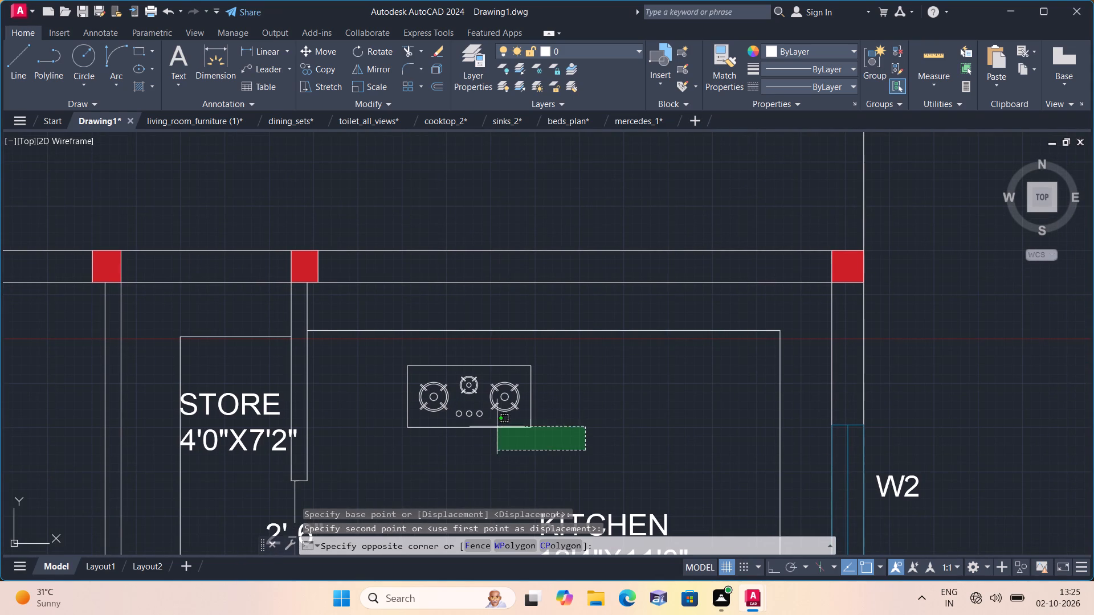
click(365, 358)
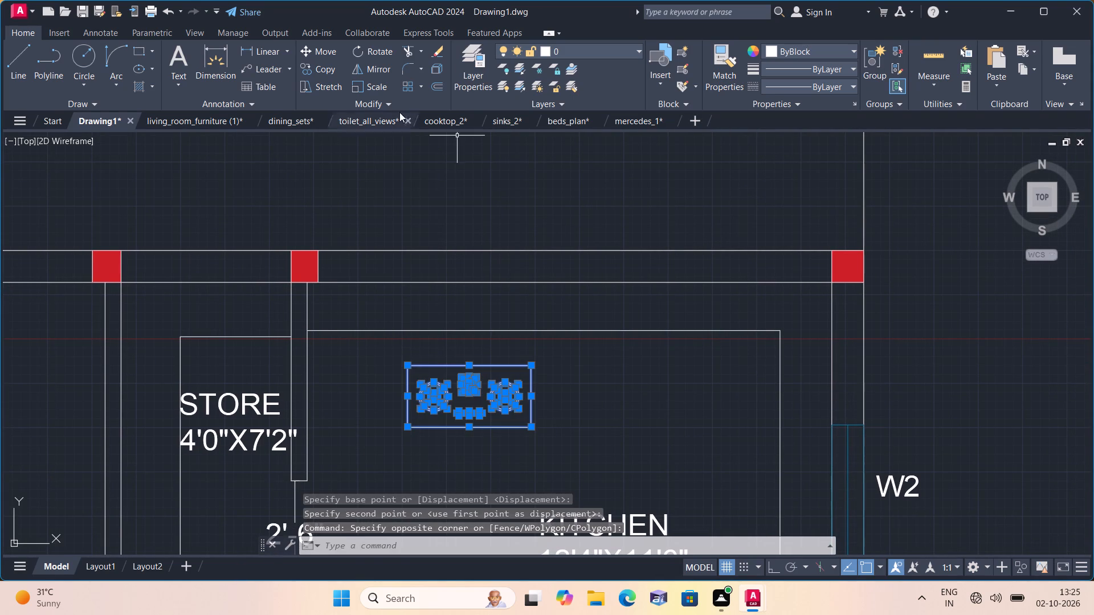
click(377, 89)
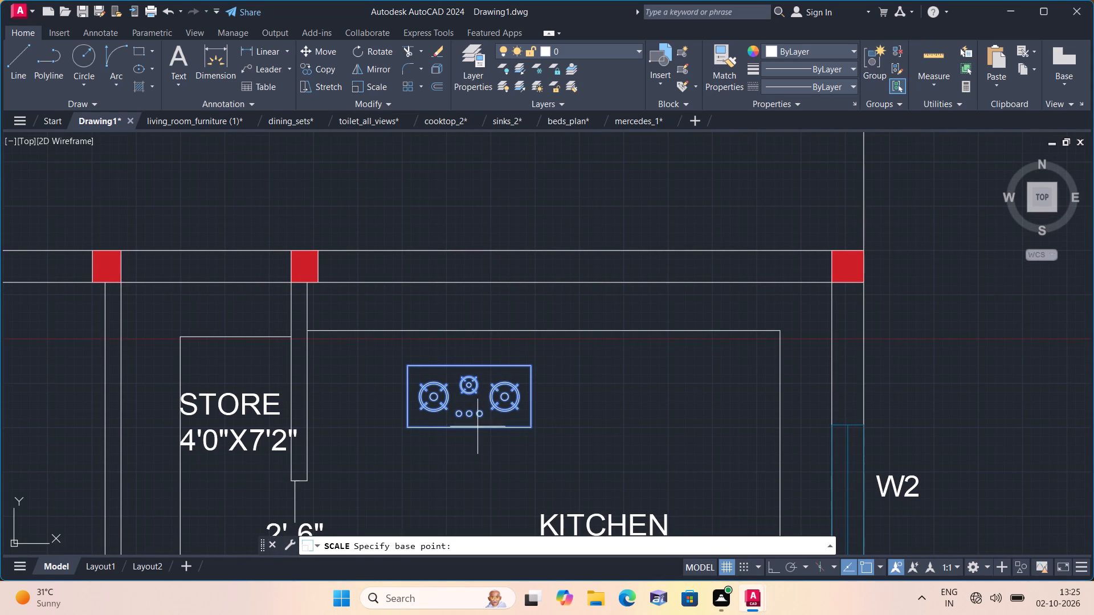
click(467, 403)
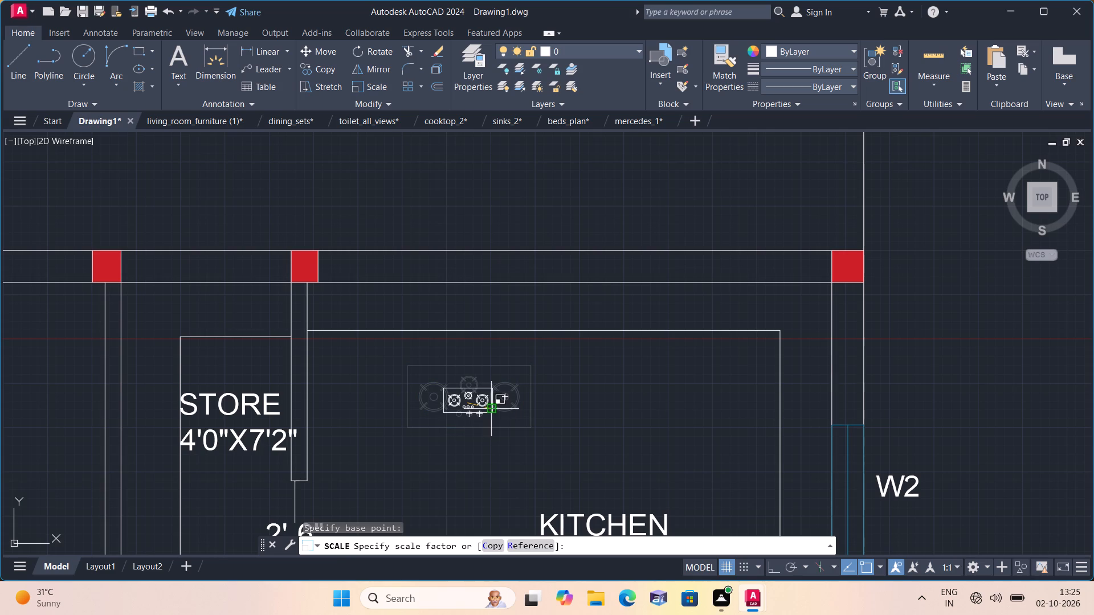
click(488, 413)
Move the cooktop onto the kitchen's north counter, toward the store side.
drag(505, 425, 500, 420)
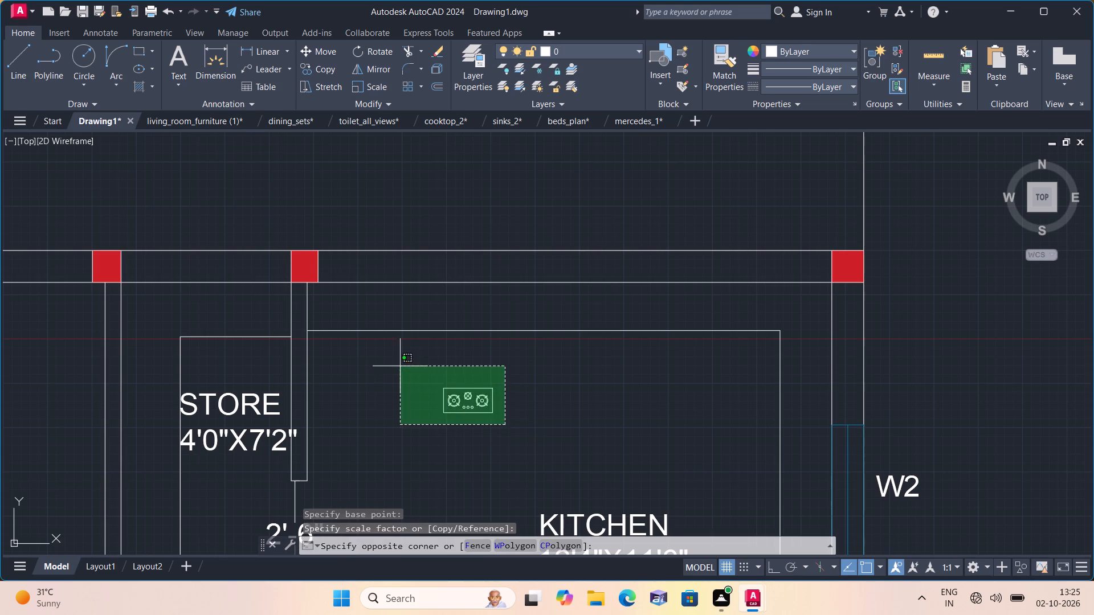
click(400, 366)
click(319, 57)
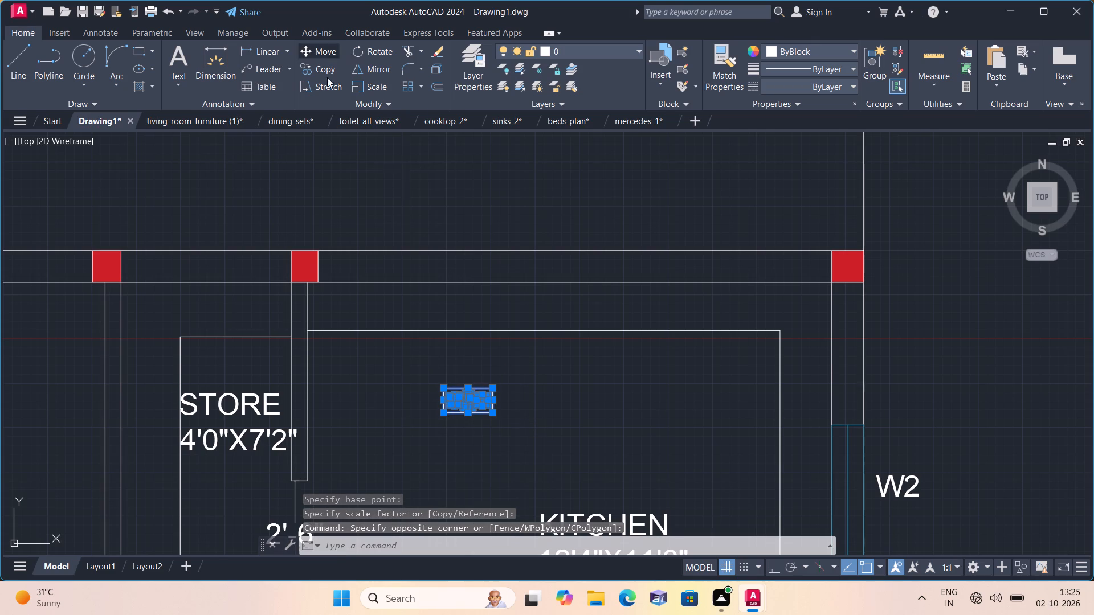
click(468, 407)
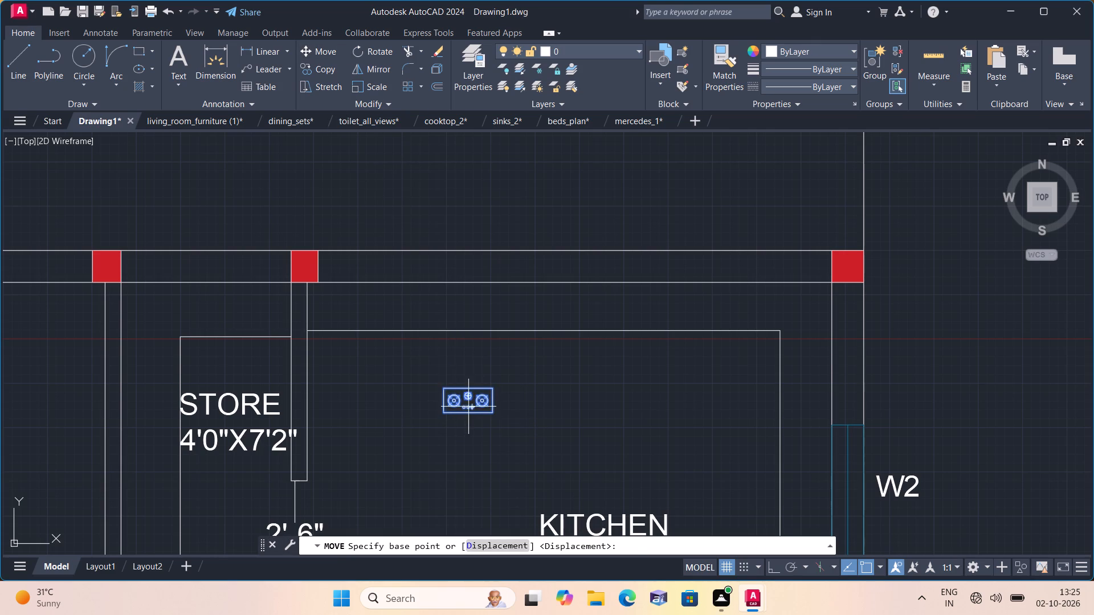
click(443, 313)
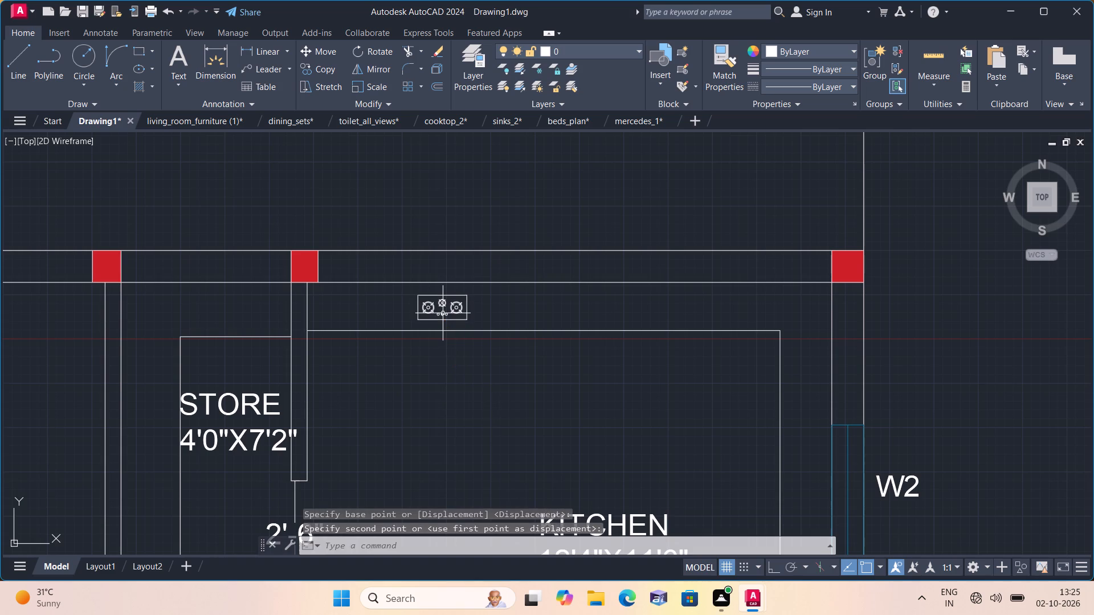
Scale the cooktop up to about one and a half times its size so it fills the north counter's depth.
scroll(443, 313, up, 2)
click(522, 342)
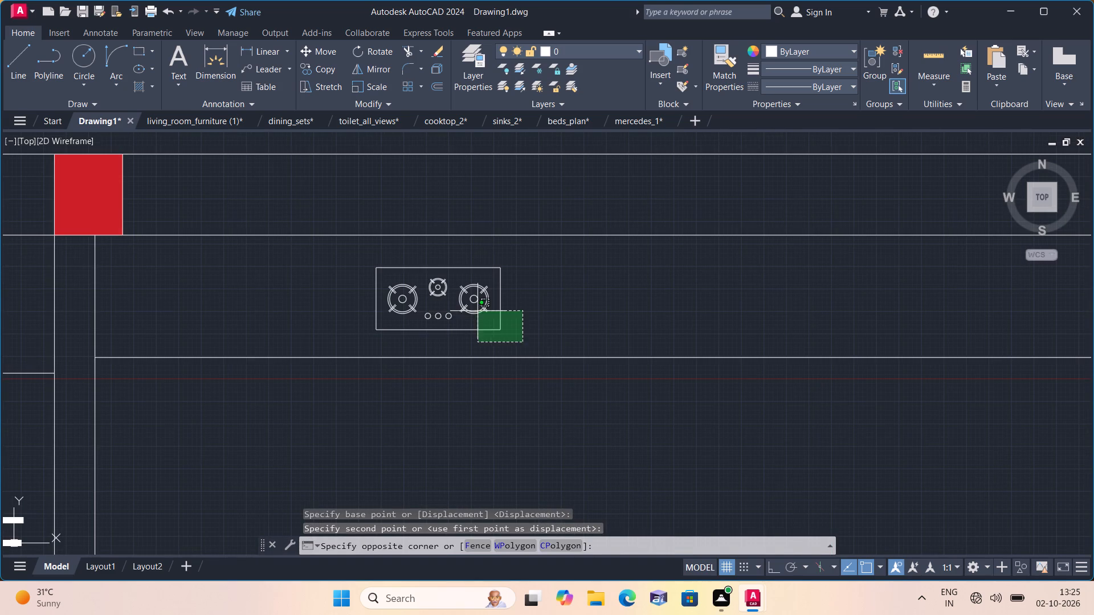
click(349, 260)
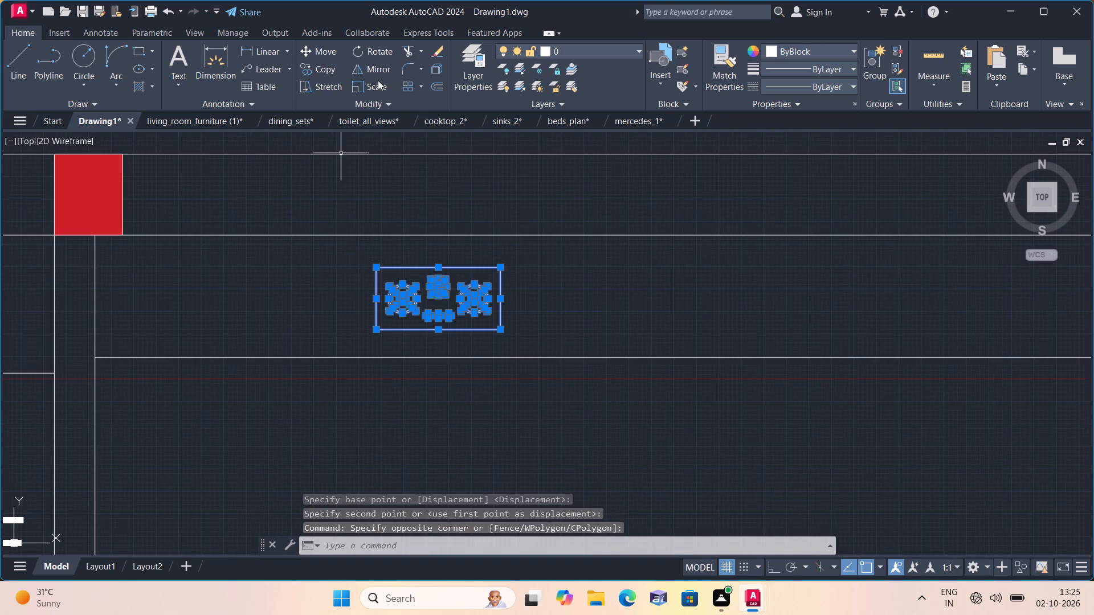
click(375, 85)
click(427, 300)
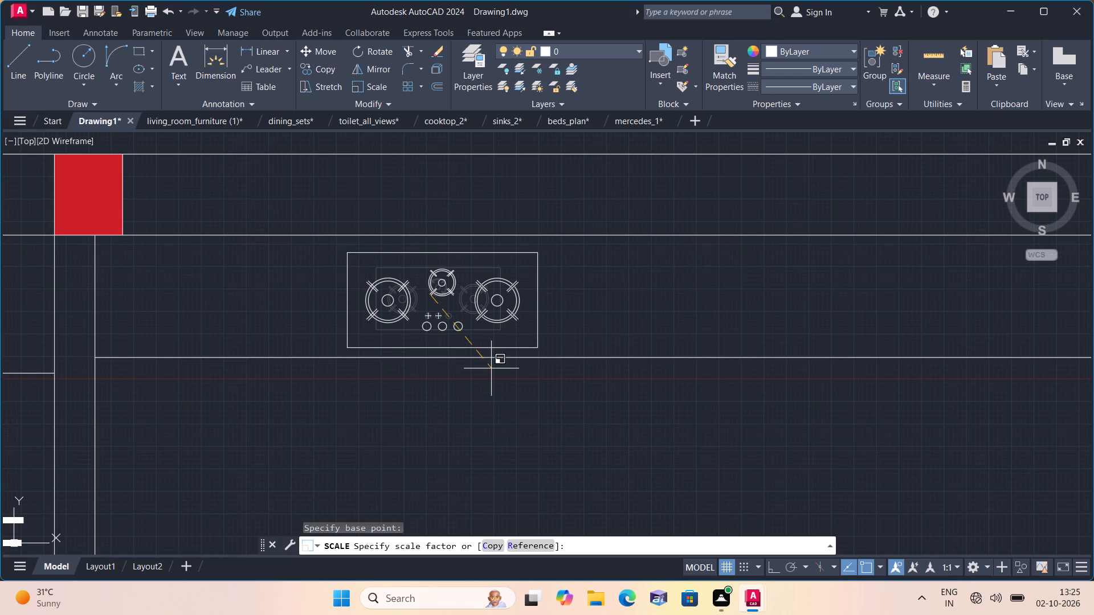
click(491, 368)
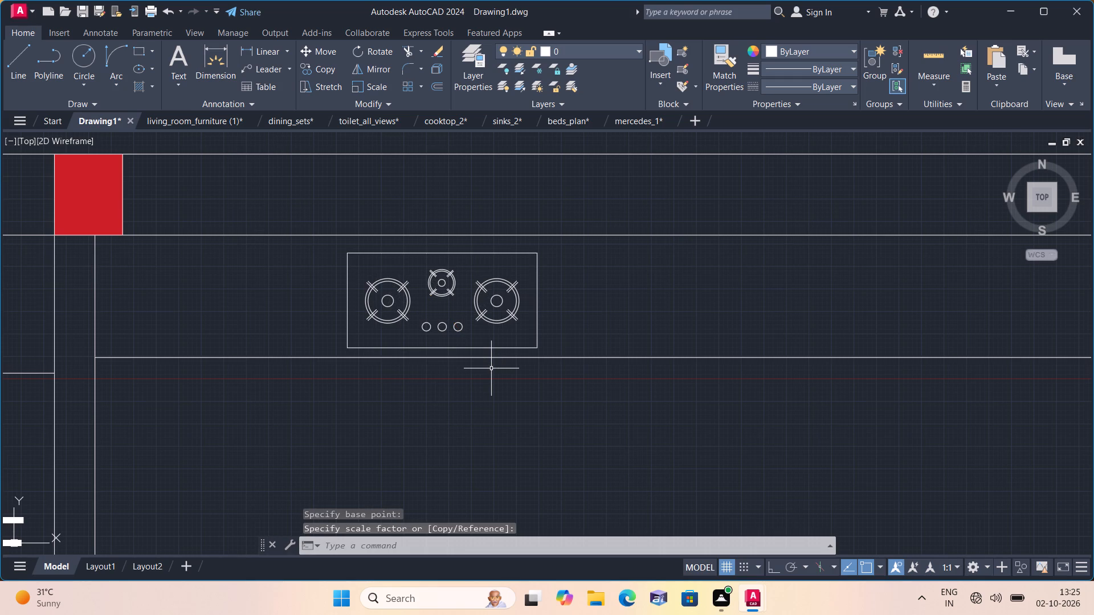
Scale the sink on the kitchen's east counter up to about 1.4 times its size.
scroll(491, 368, down, 1)
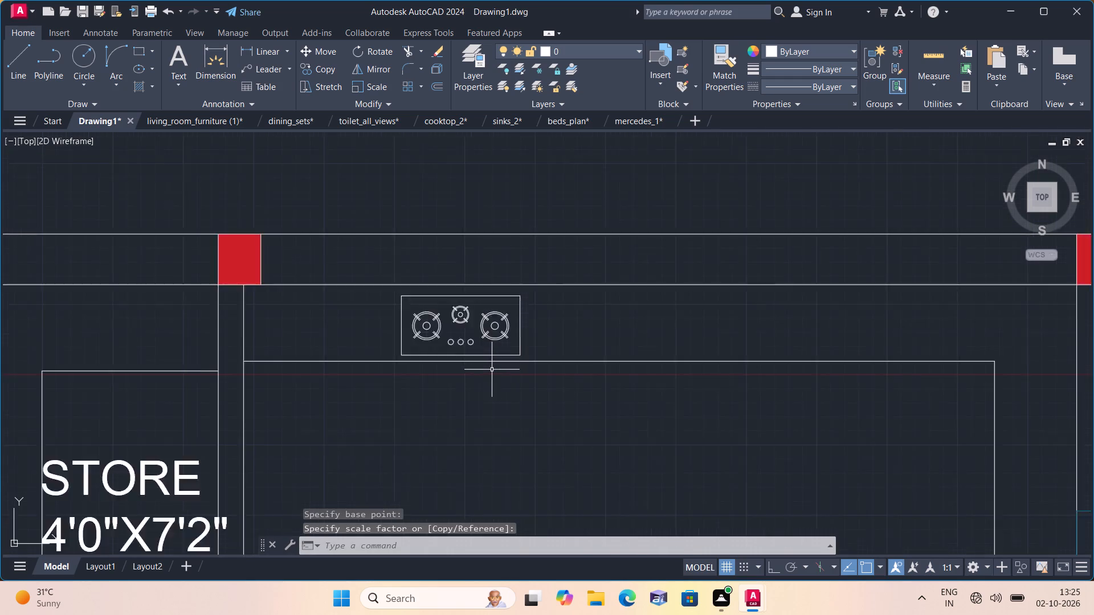
scroll(492, 370, down, 3)
middle_drag(501, 428, 535, 322)
scroll(538, 324, down, 1)
scroll(602, 398, up, 3)
scroll(651, 359, up, 2)
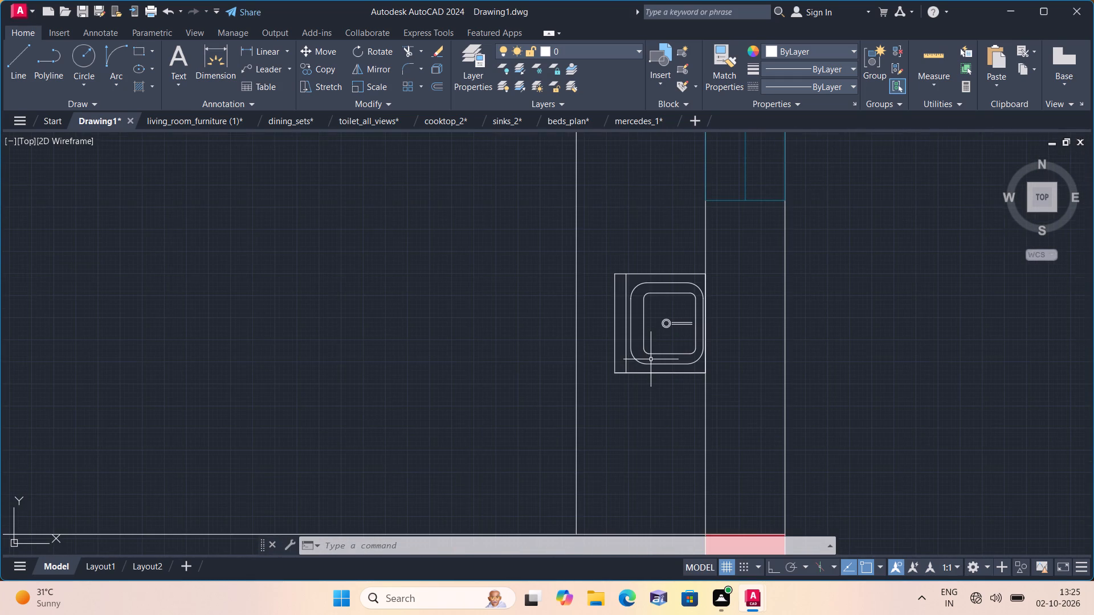
click(645, 350)
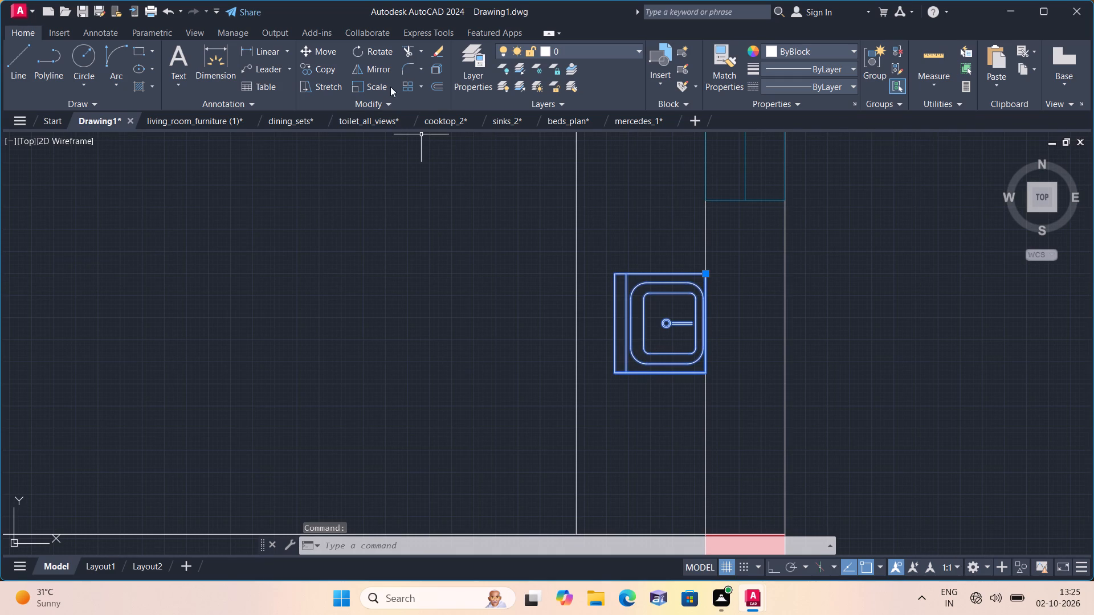
click(373, 87)
click(623, 304)
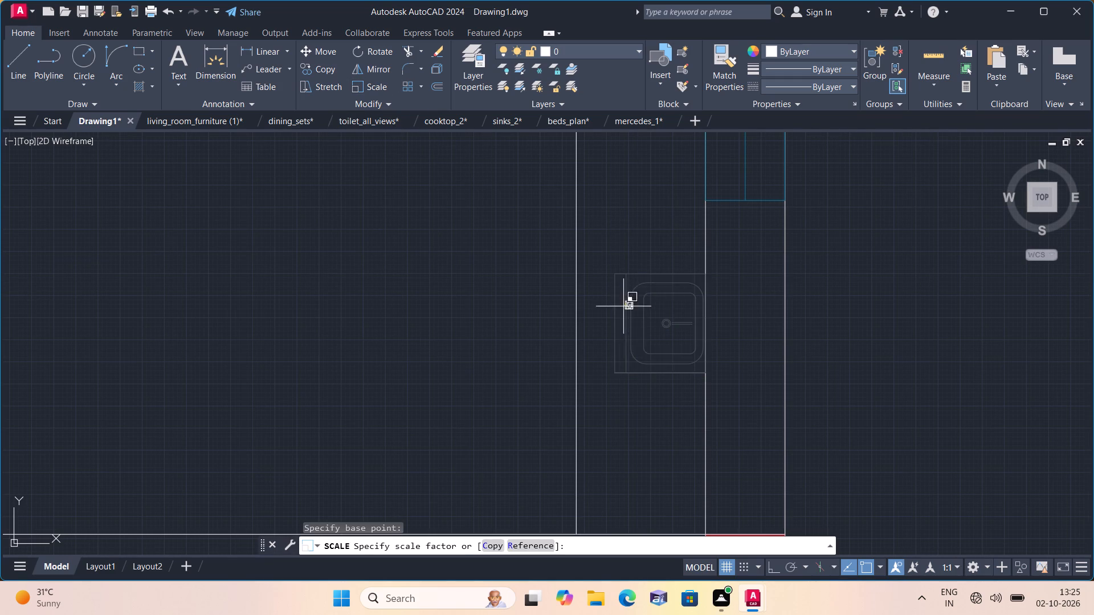
click(622, 372)
Scale the sink down to about 60% of its size, keeping it between the counter edge and the outer wall.
click(628, 364)
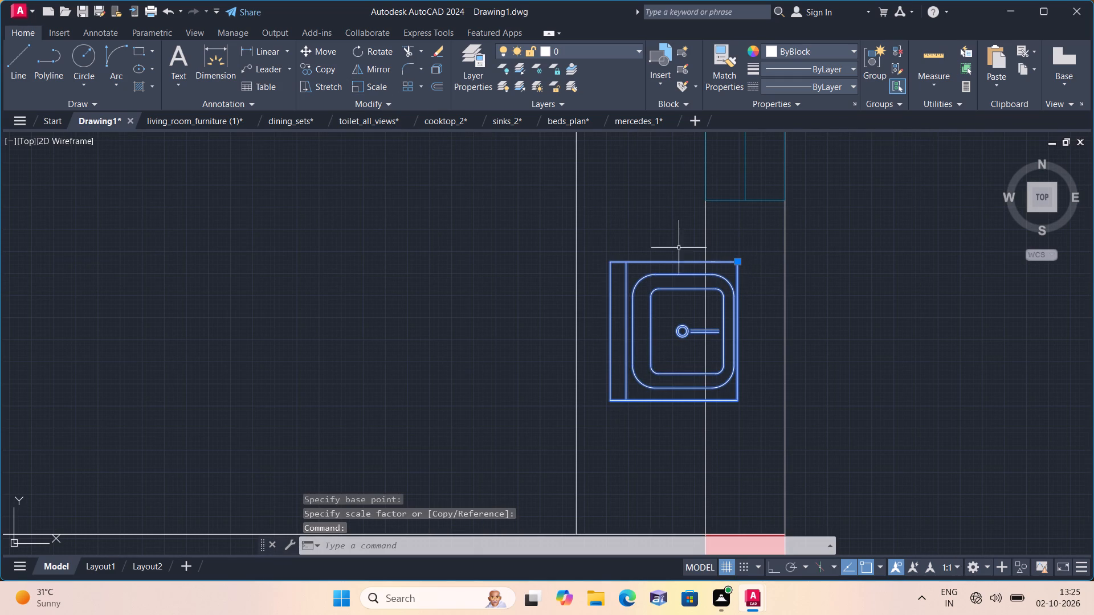
click(378, 81)
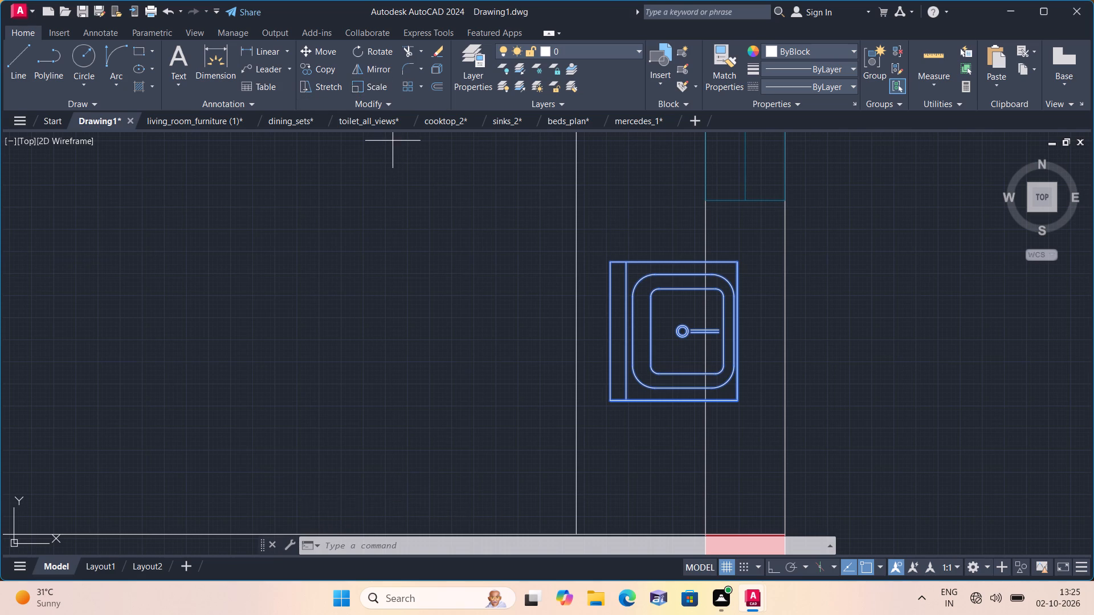
click(626, 296)
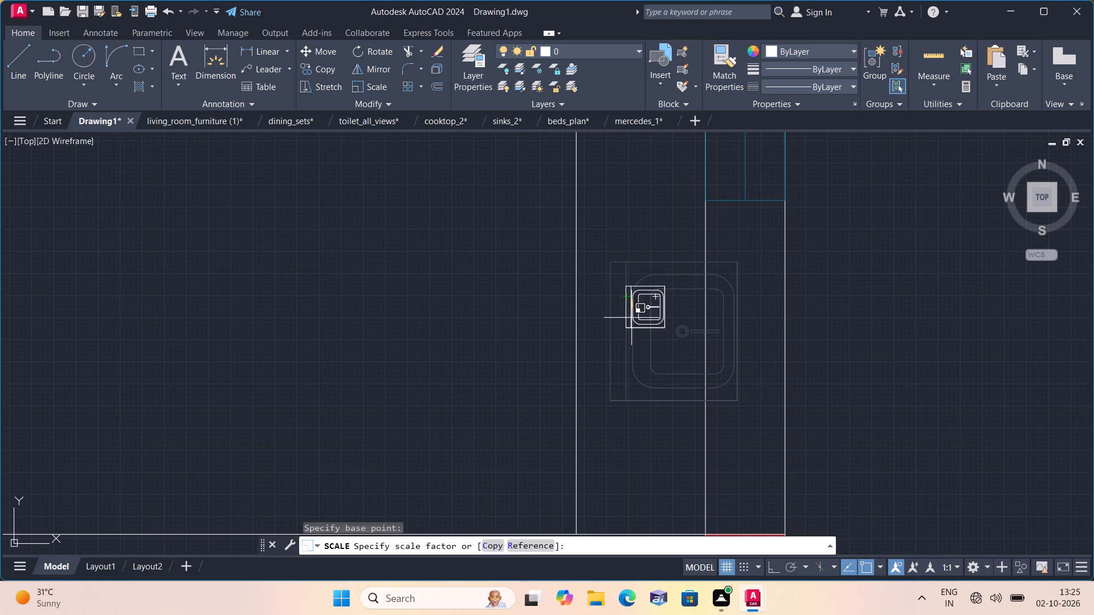
click(634, 340)
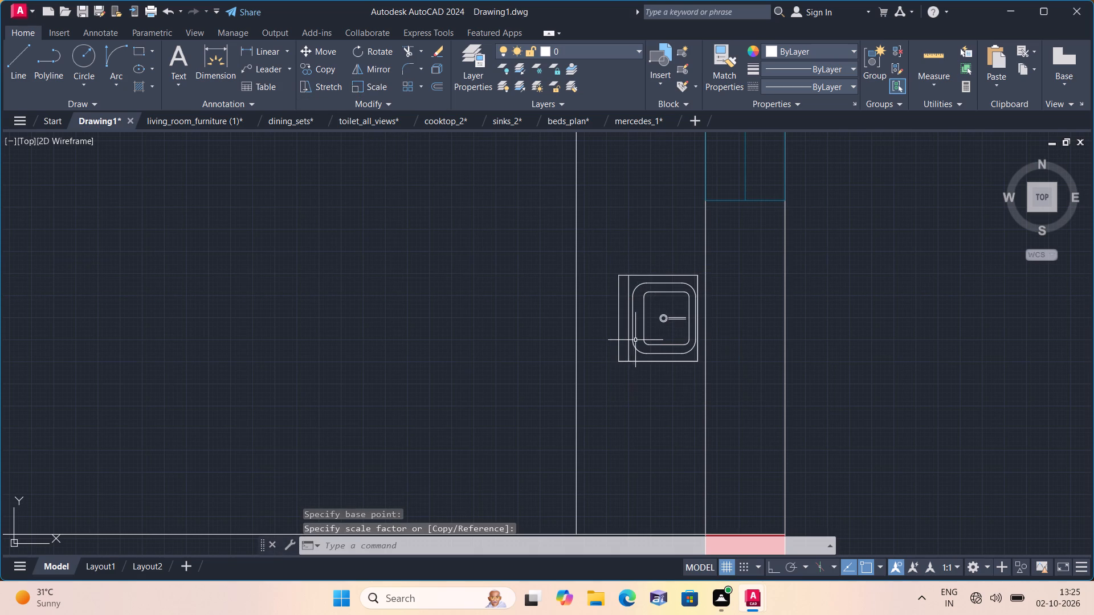
Scale the sink on the east counter up to about one and a half times its size.
click(638, 339)
click(631, 329)
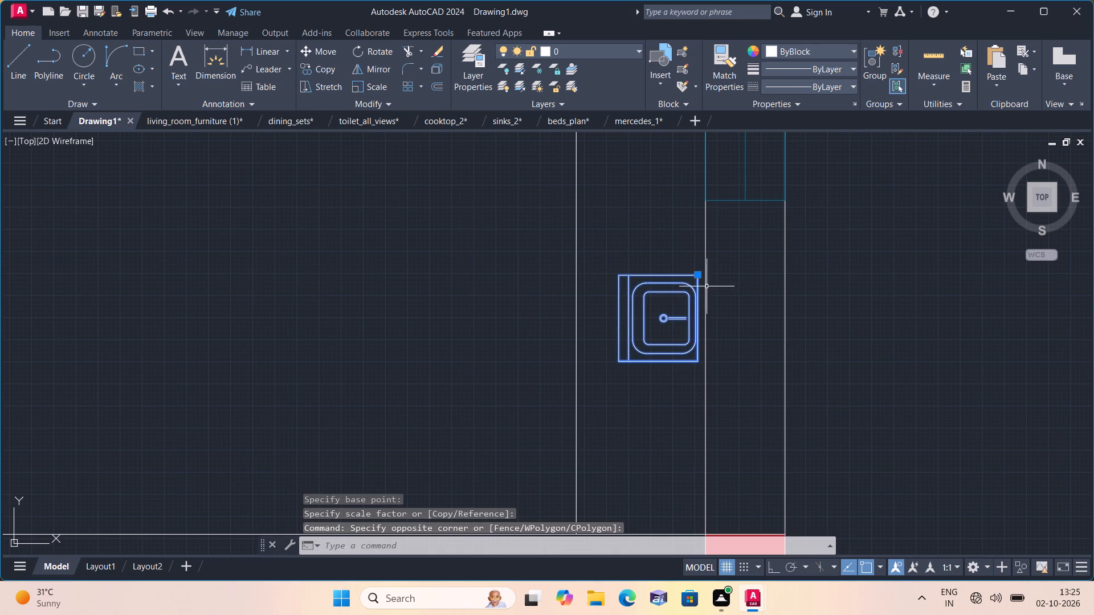
click(697, 274)
middle_drag(641, 416, 619, 342)
scroll(632, 391, down, 1)
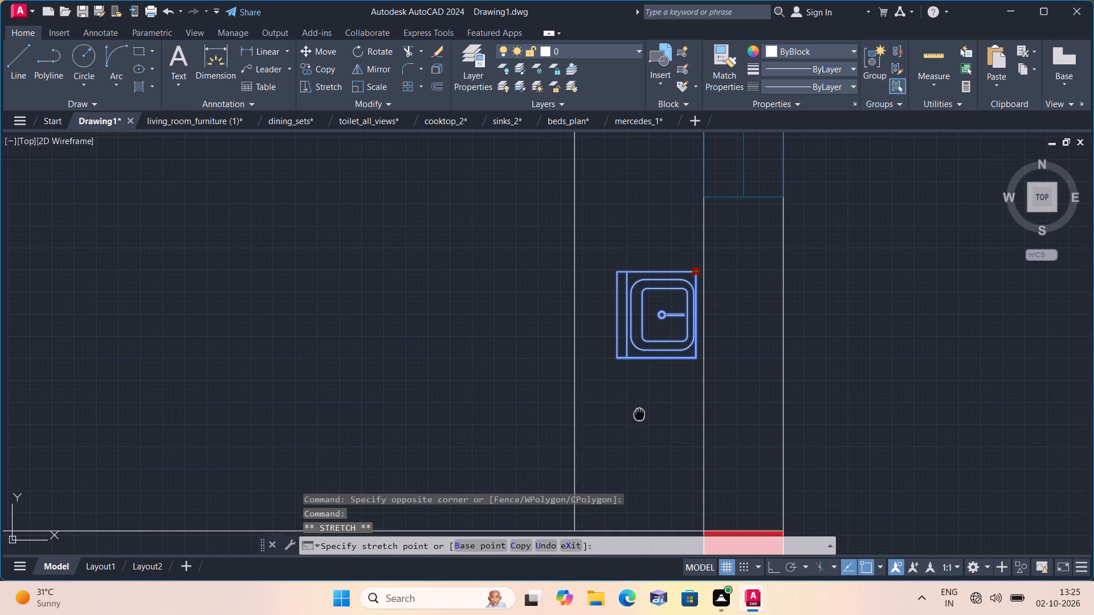
middle_drag(619, 342, 617, 321)
scroll(642, 297, up, 2)
click(644, 298)
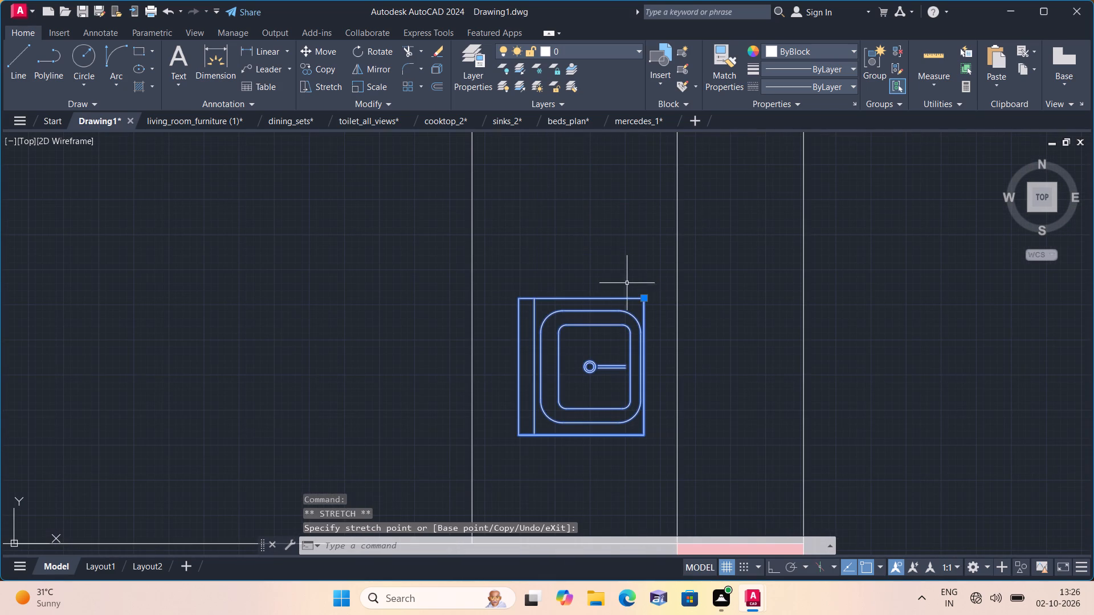
click(378, 84)
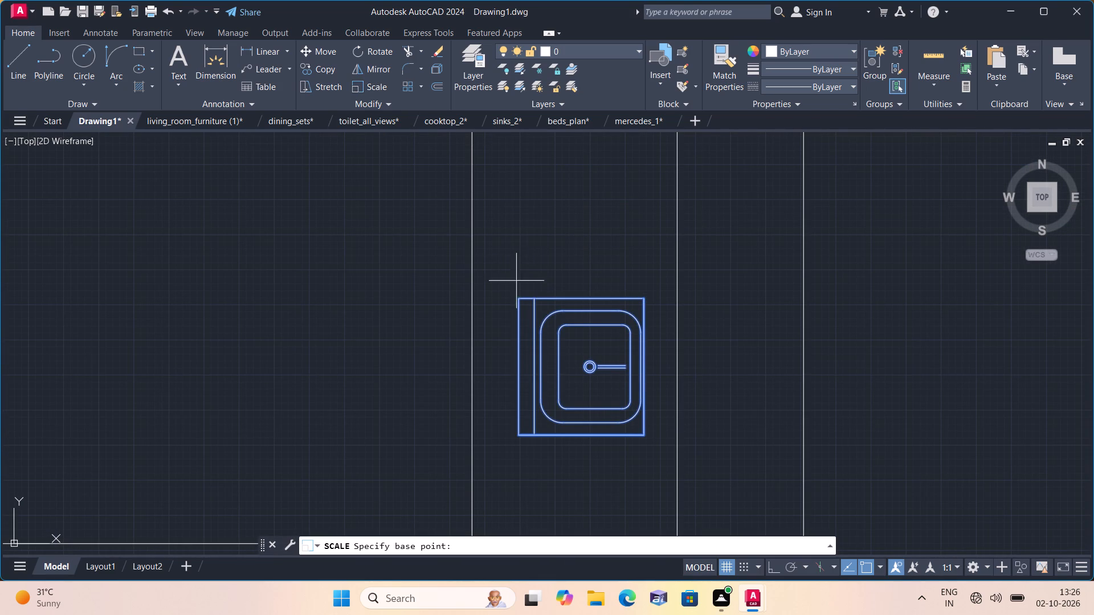
click(553, 347)
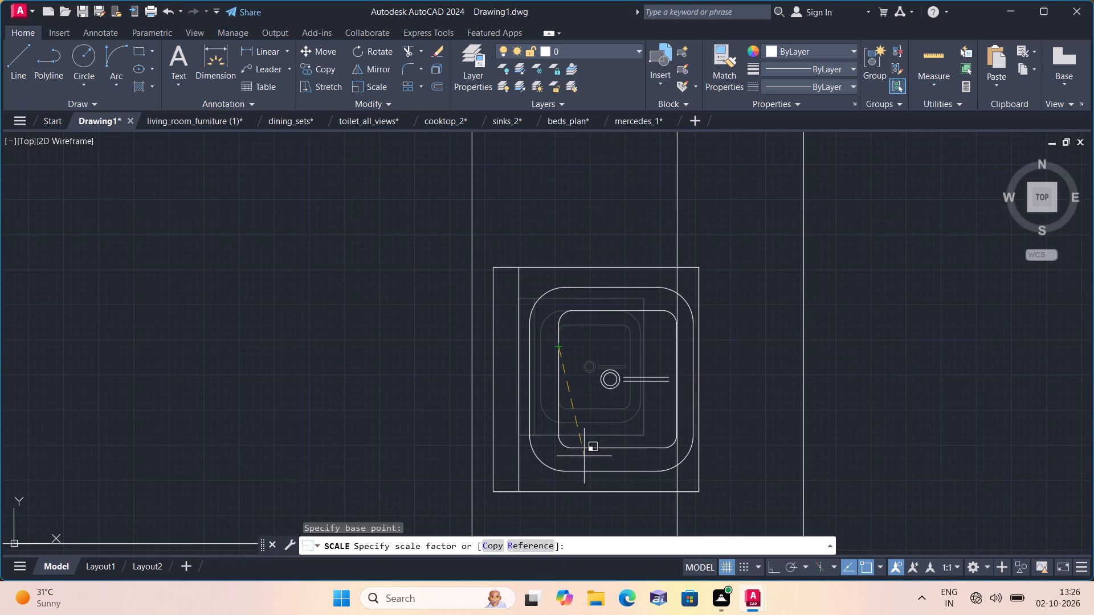
click(582, 450)
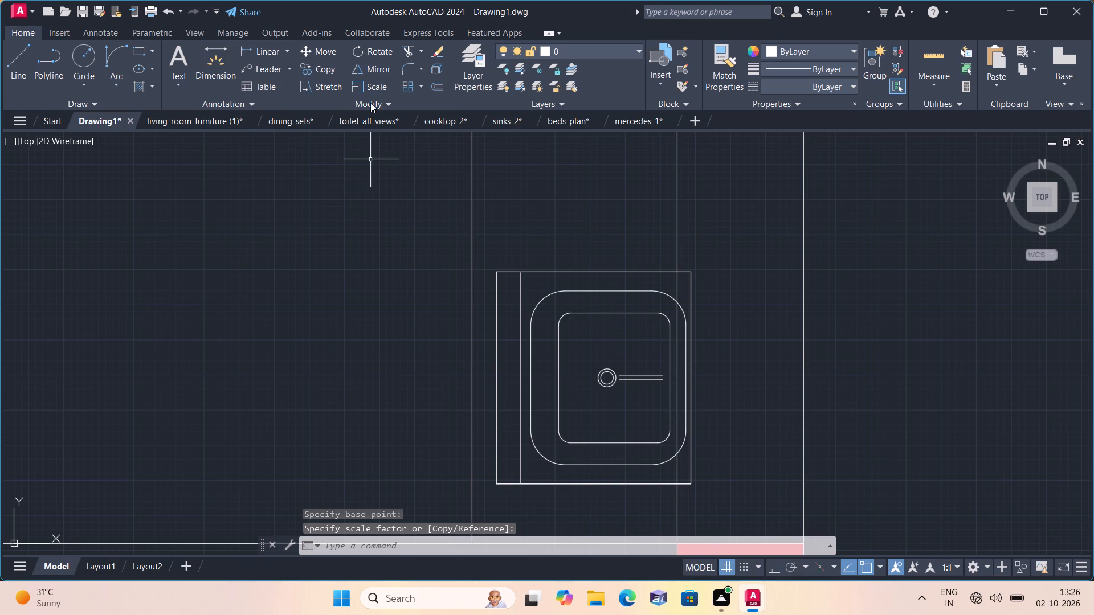
Scale the sink on the kitchen's east counter down to about 60% of its size so it fits within the counter.
click(620, 304)
click(591, 292)
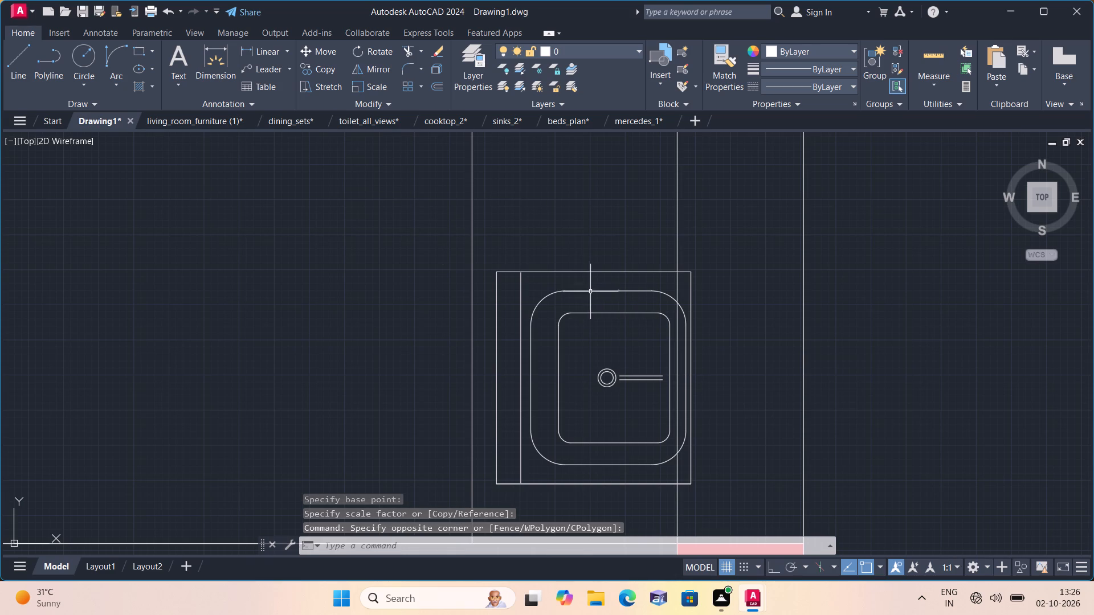
click(589, 289)
drag(372, 86, 373, 95)
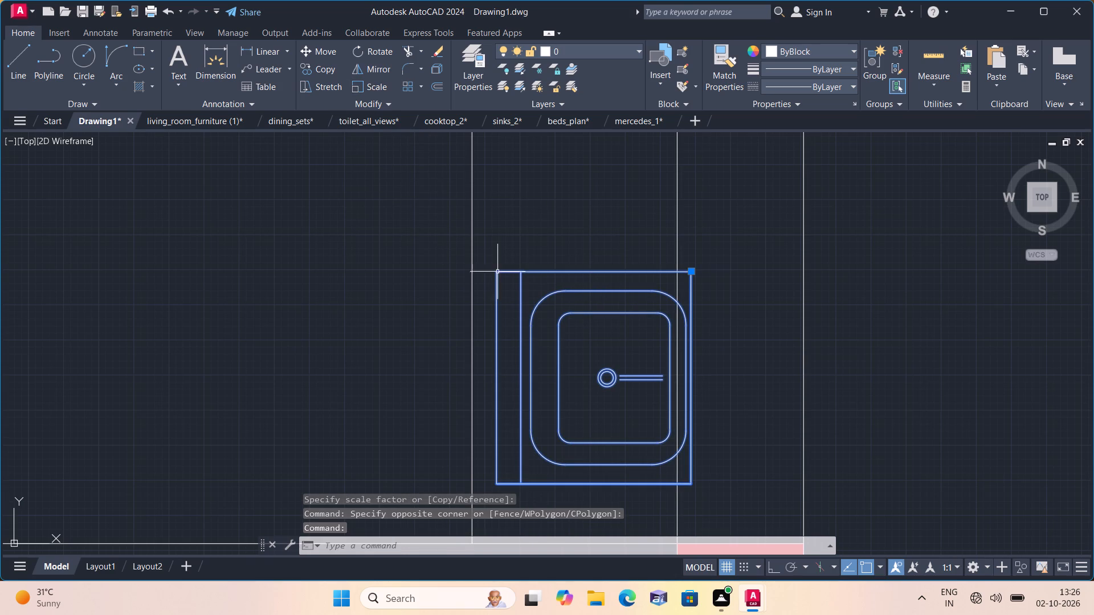
click(564, 339)
click(581, 384)
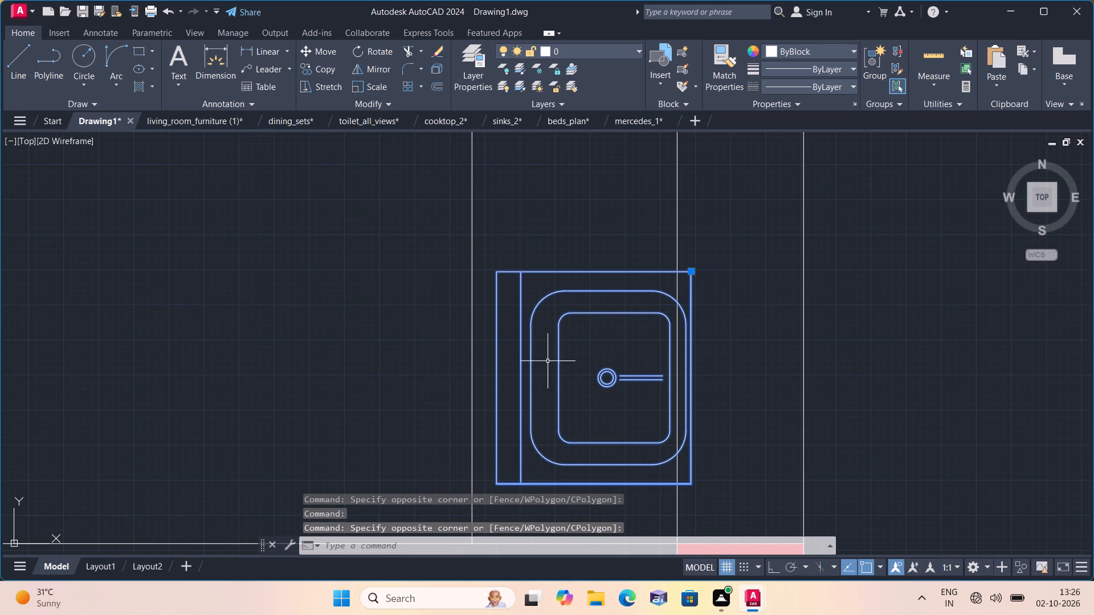
click(377, 87)
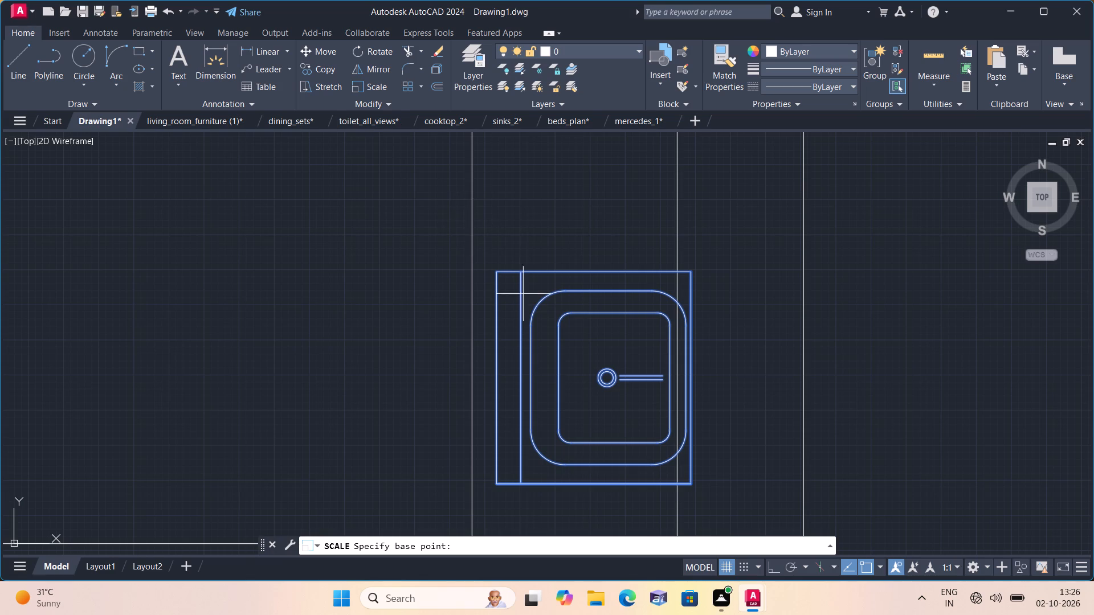
click(568, 342)
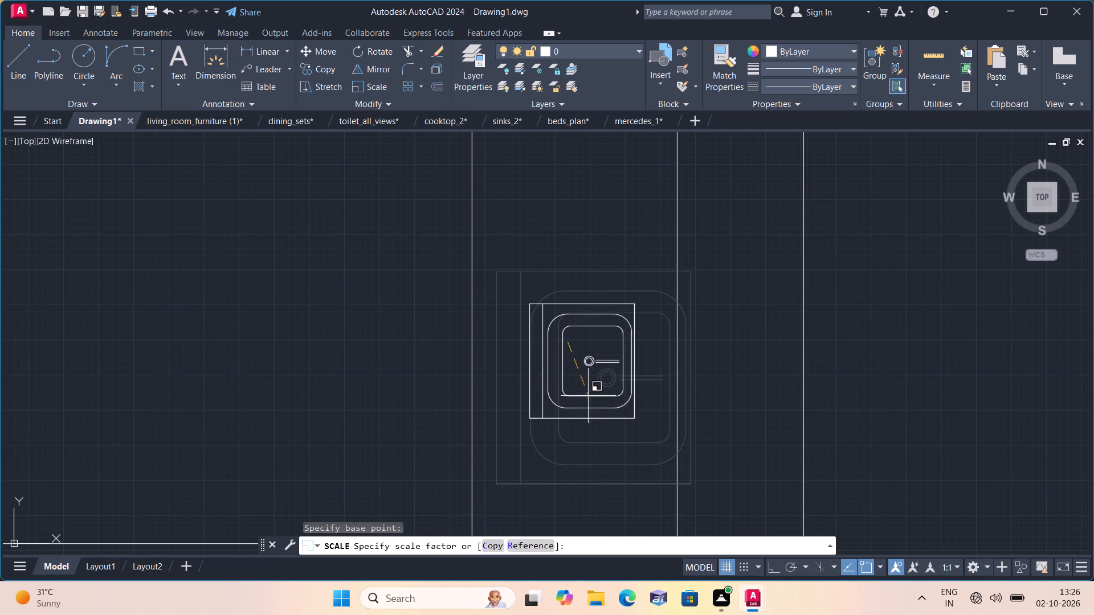
click(591, 403)
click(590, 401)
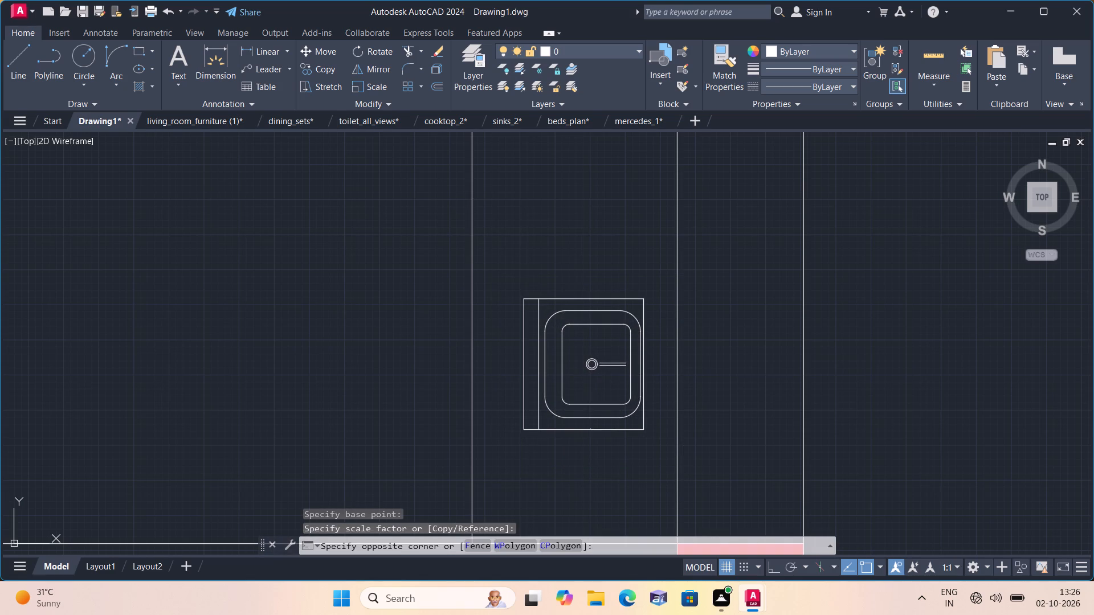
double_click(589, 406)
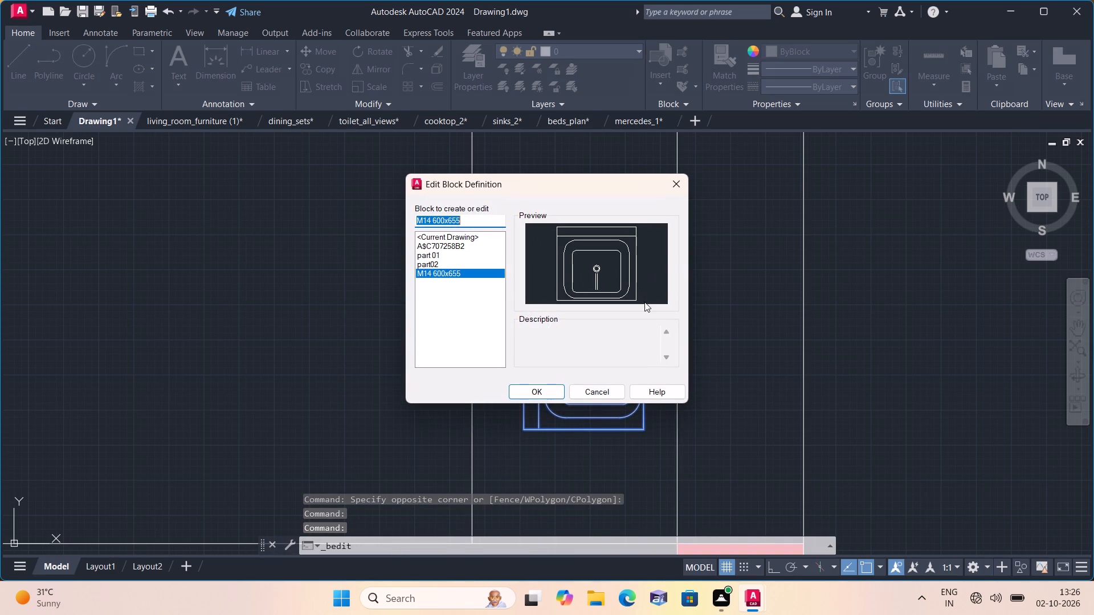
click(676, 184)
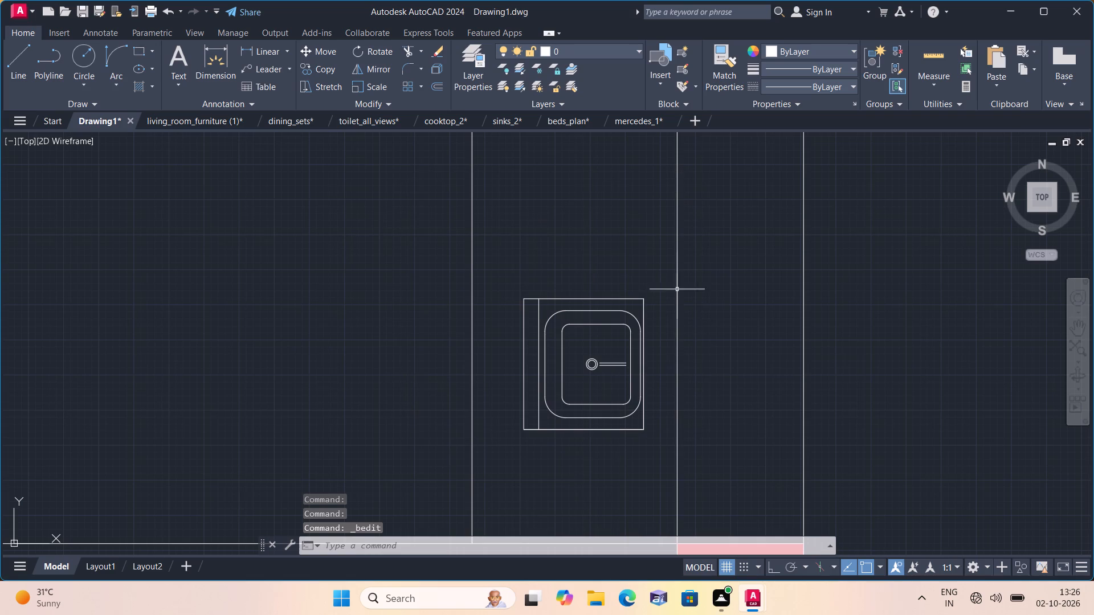
Move the sink by its northeast corner onto the outer wall's inner line, near the south end of the east counter.
click(640, 317)
click(644, 308)
click(639, 302)
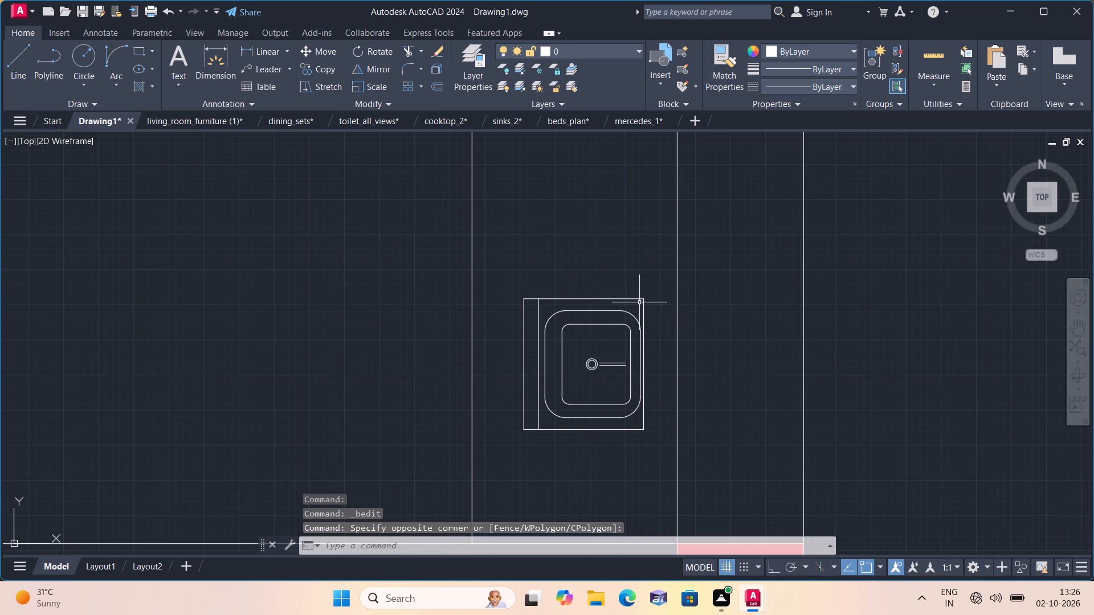
click(642, 298)
click(642, 298)
click(642, 298)
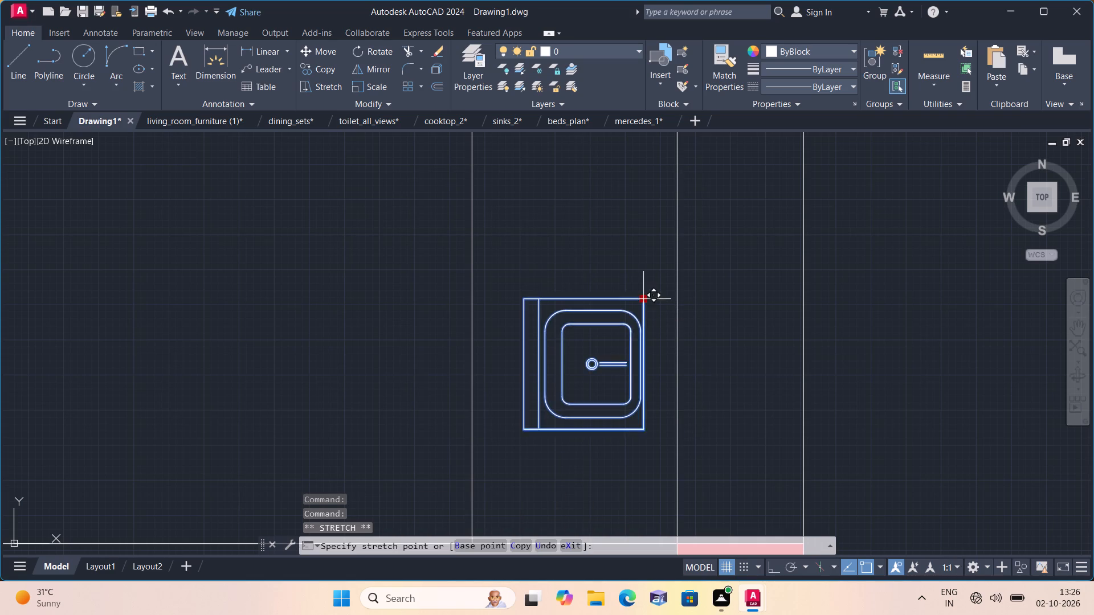
middle_drag(639, 381, 605, 259)
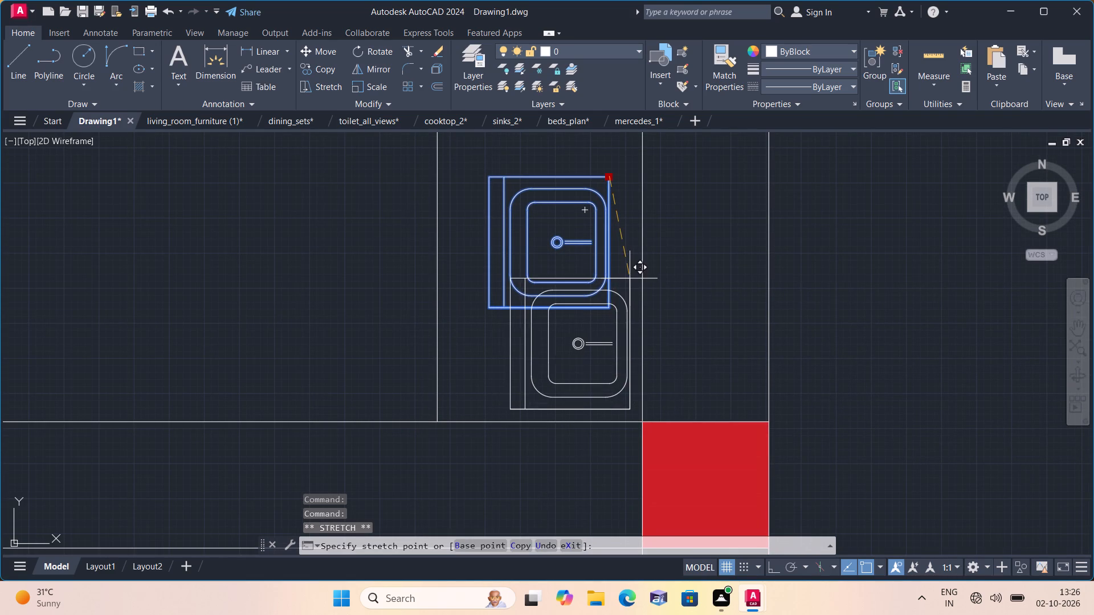
click(638, 261)
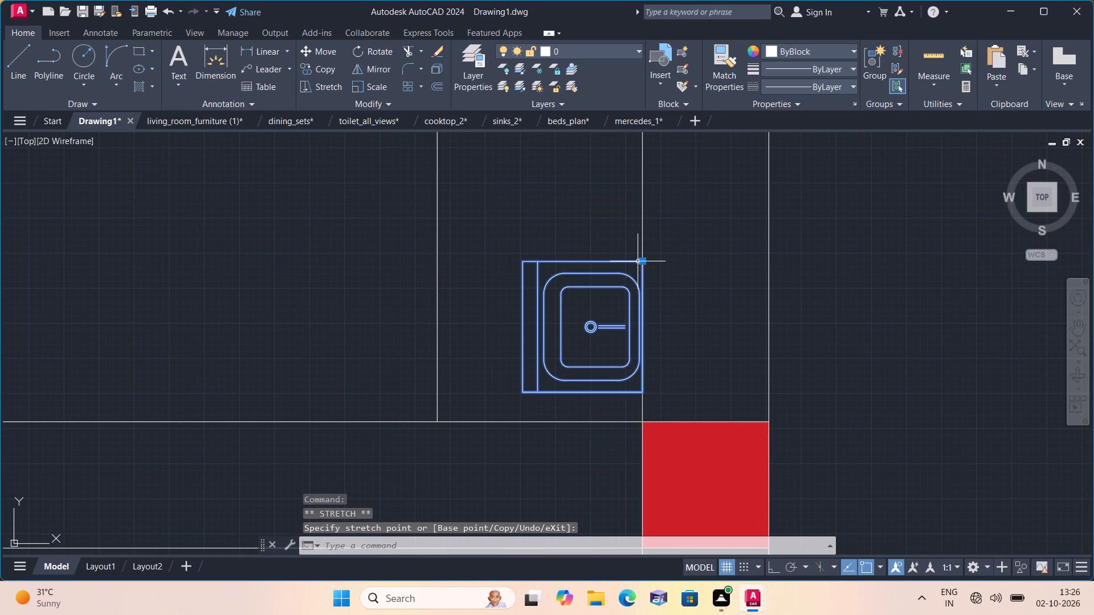
key(Escape)
scroll(638, 261, up, 1)
scroll(643, 284, down, 1)
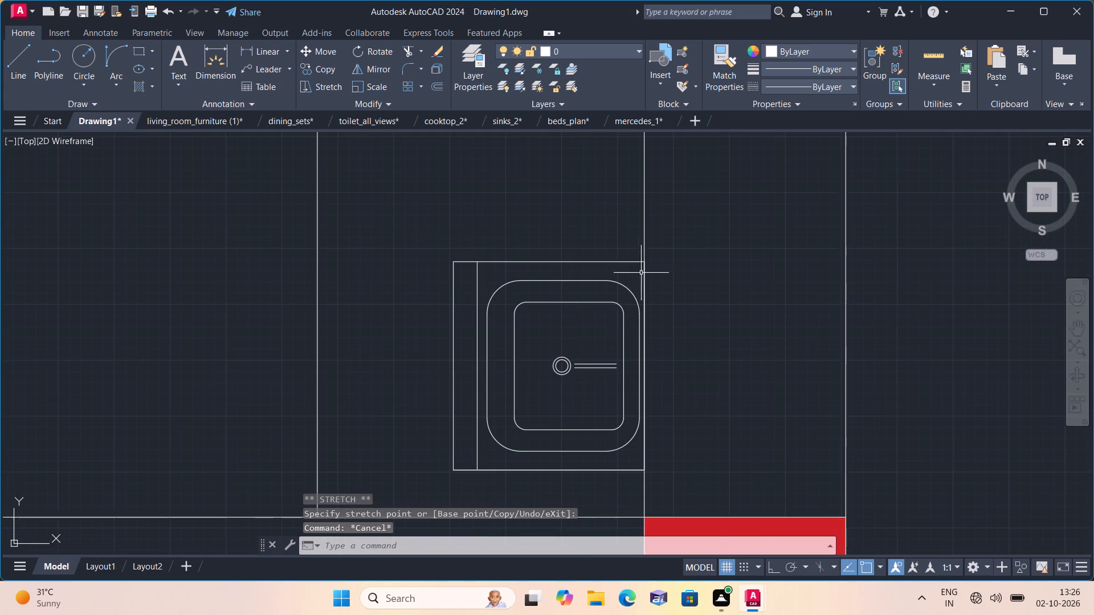
Scale the L-shaped sofa and its coffee table, south of the house plan, down to a tiny fraction of their size.
scroll(643, 284, down, 3)
scroll(536, 345, down, 4)
scroll(317, 404, down, 2)
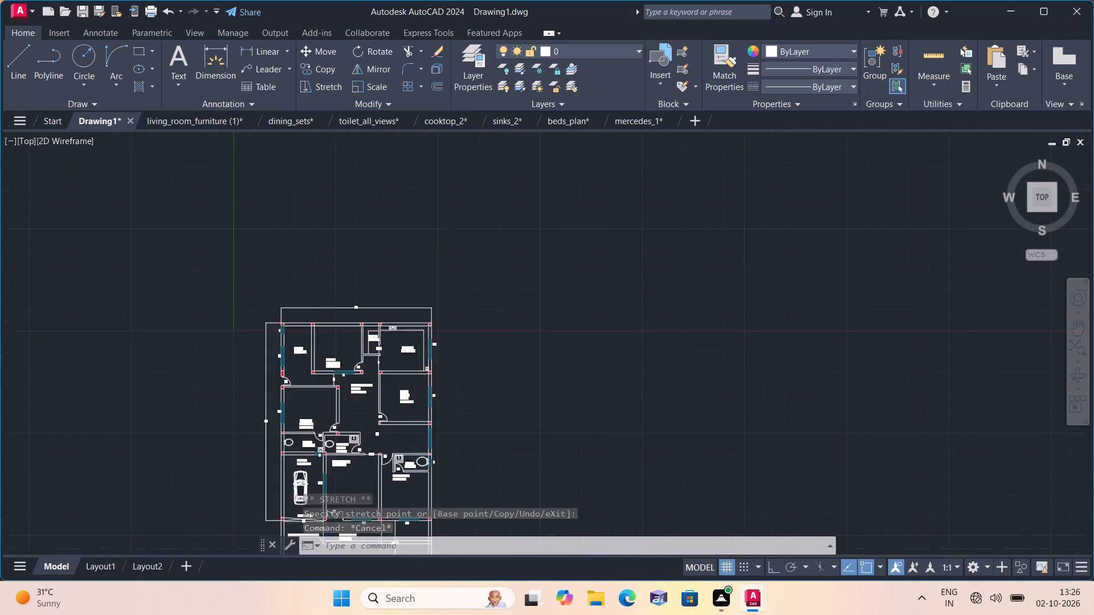
scroll(315, 411, down, 3)
middle_drag(297, 423, 348, 311)
scroll(413, 427, down, 1)
middle_drag(417, 474, 416, 400)
drag(526, 520, 513, 496)
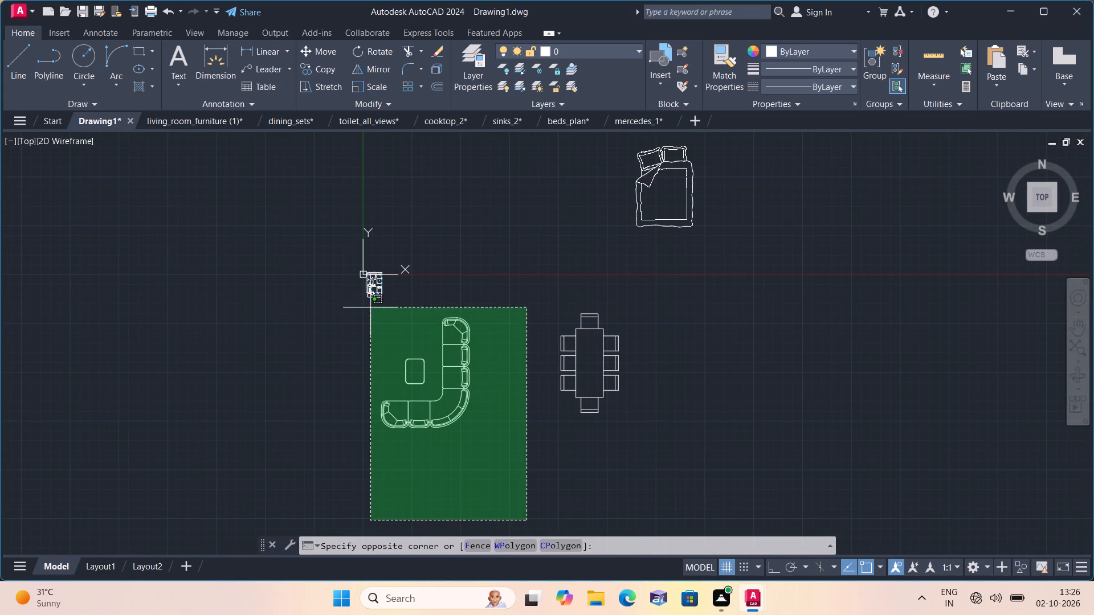
click(352, 313)
click(380, 87)
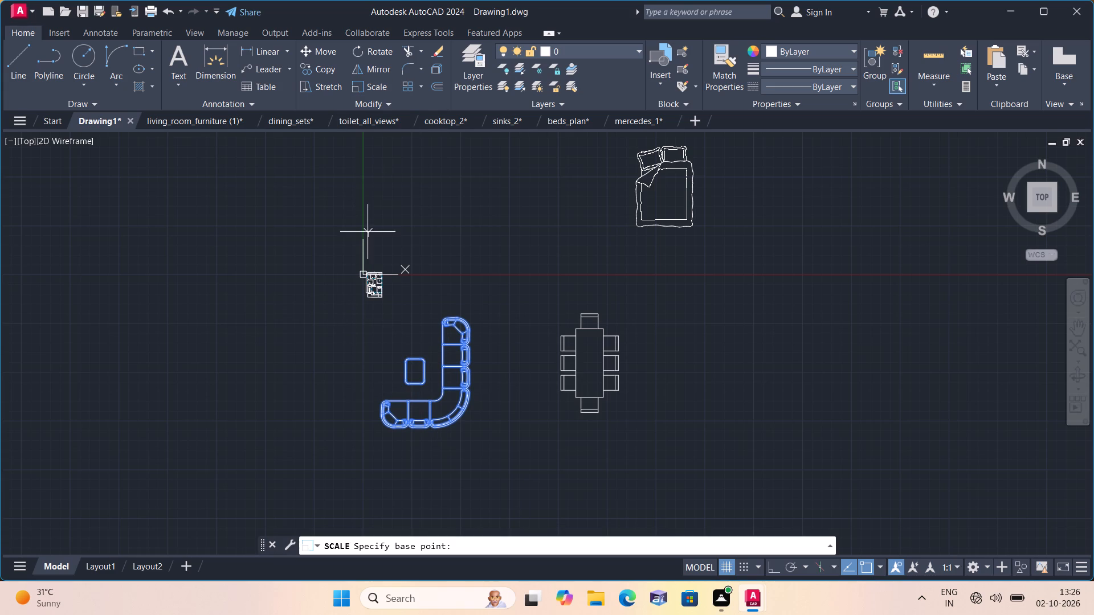
scroll(369, 378, up, 2)
click(503, 360)
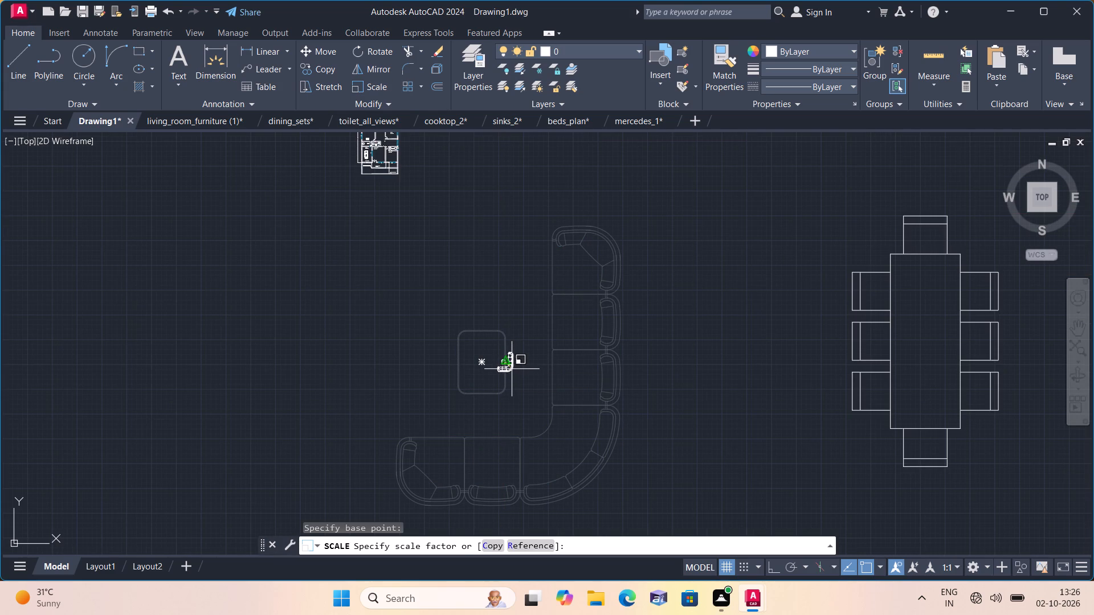
click(512, 368)
Move the reduced sofa and coffee table into the living room, north of the W1 window beside the entrance door.
click(516, 382)
click(485, 346)
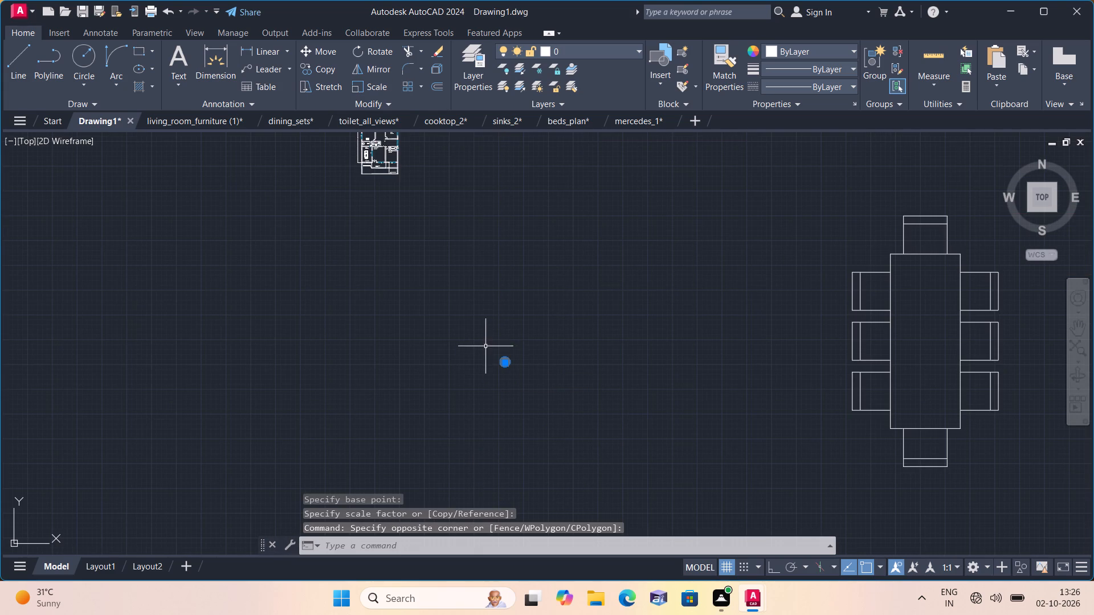
click(324, 52)
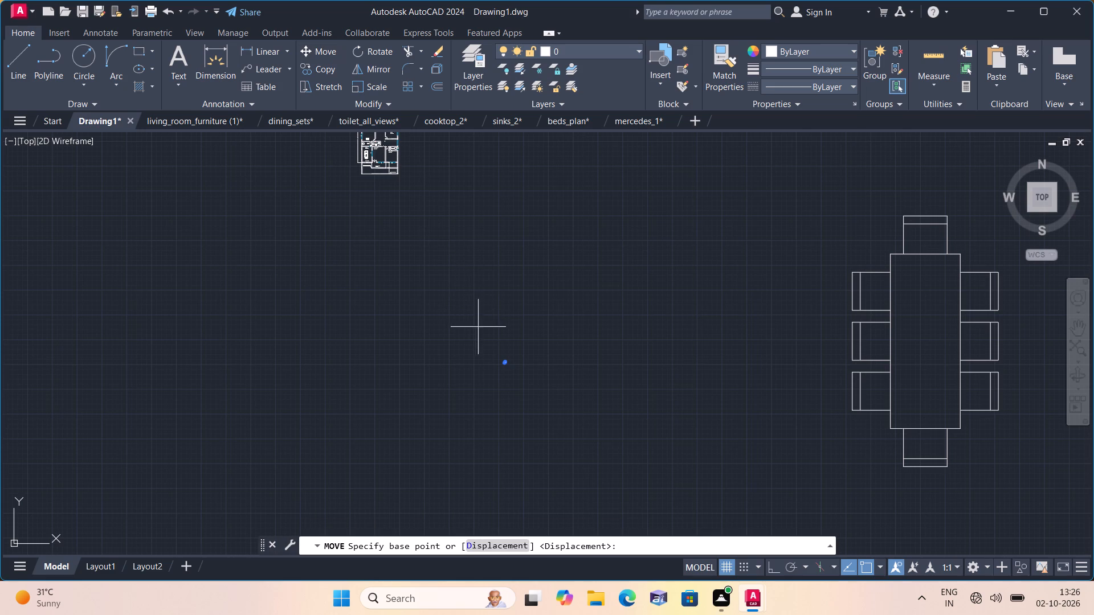
click(504, 363)
middle_drag(423, 274, 491, 422)
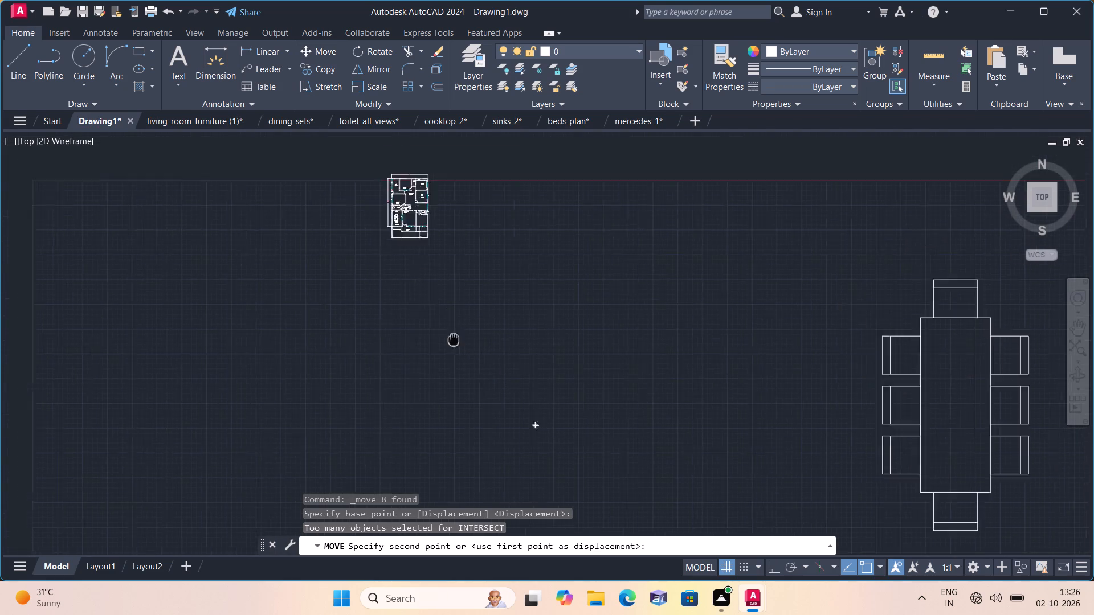
scroll(409, 326, up, 3)
scroll(578, 254, up, 2)
scroll(514, 224, up, 3)
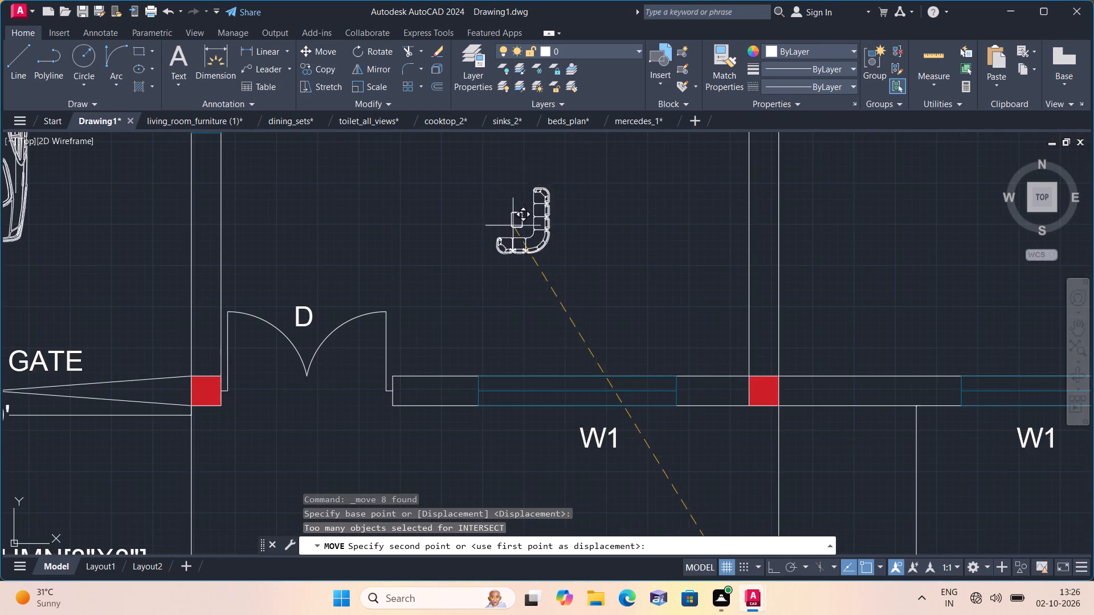
middle_drag(511, 281, 511, 366)
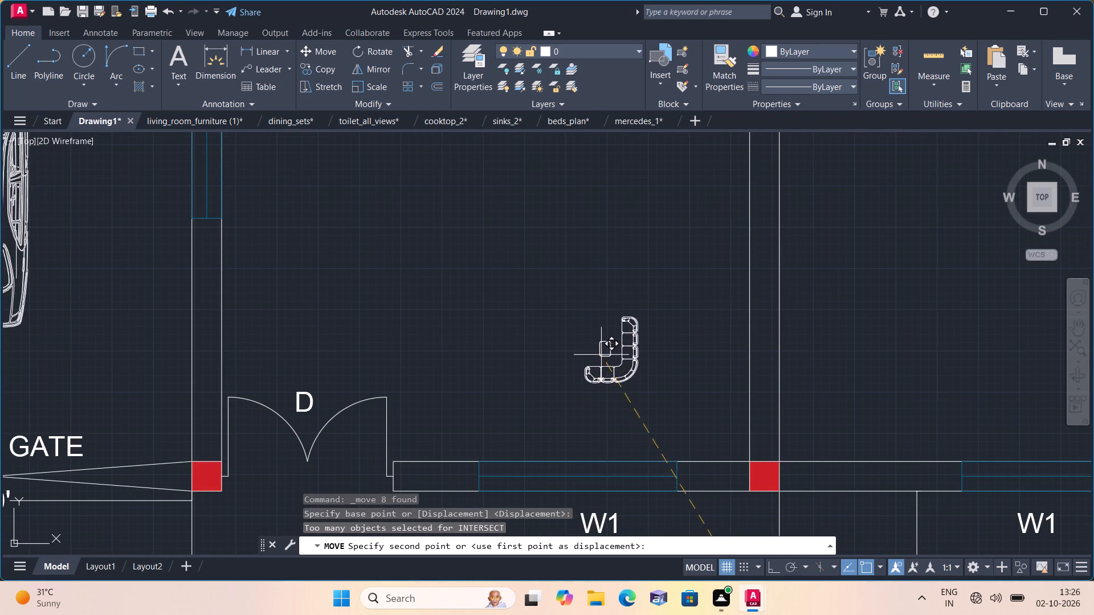
click(602, 314)
Scale the living room sofa and coffee table up to nearly three times their size.
click(652, 355)
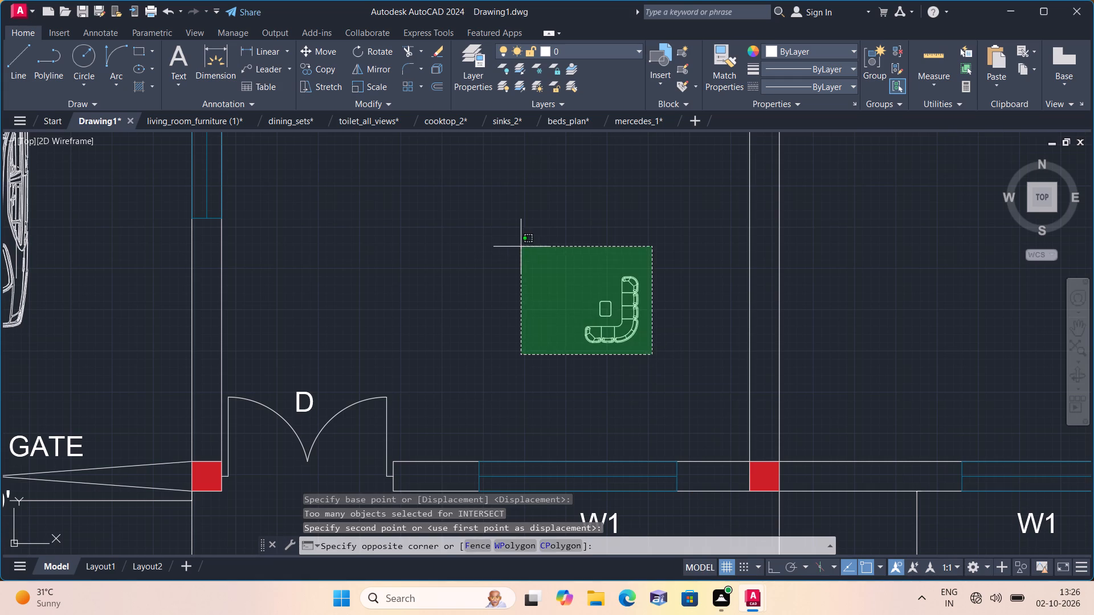
click(521, 247)
click(372, 83)
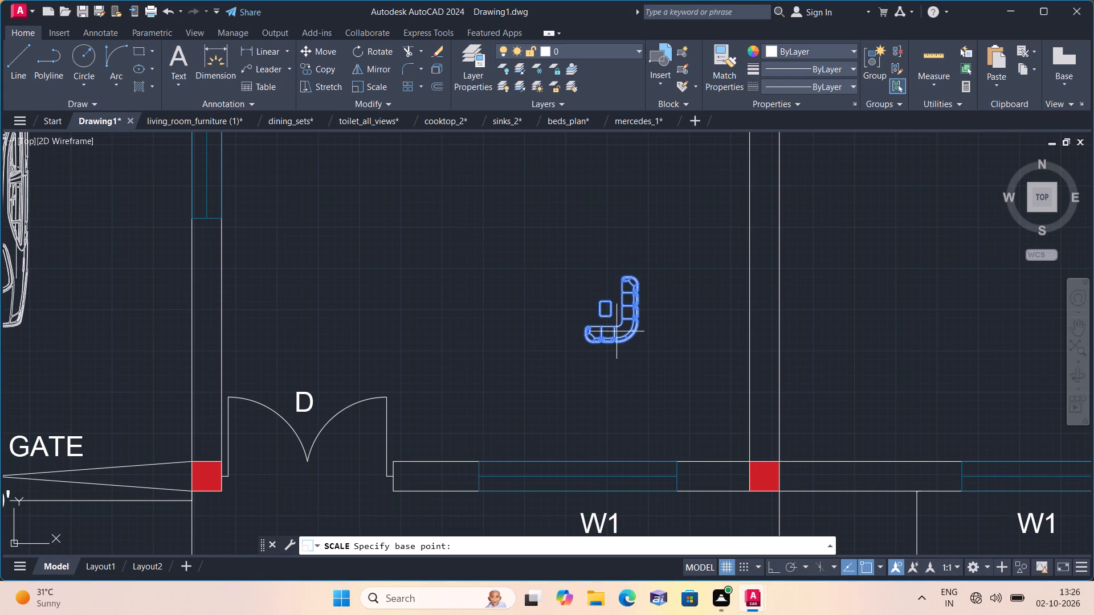
click(621, 333)
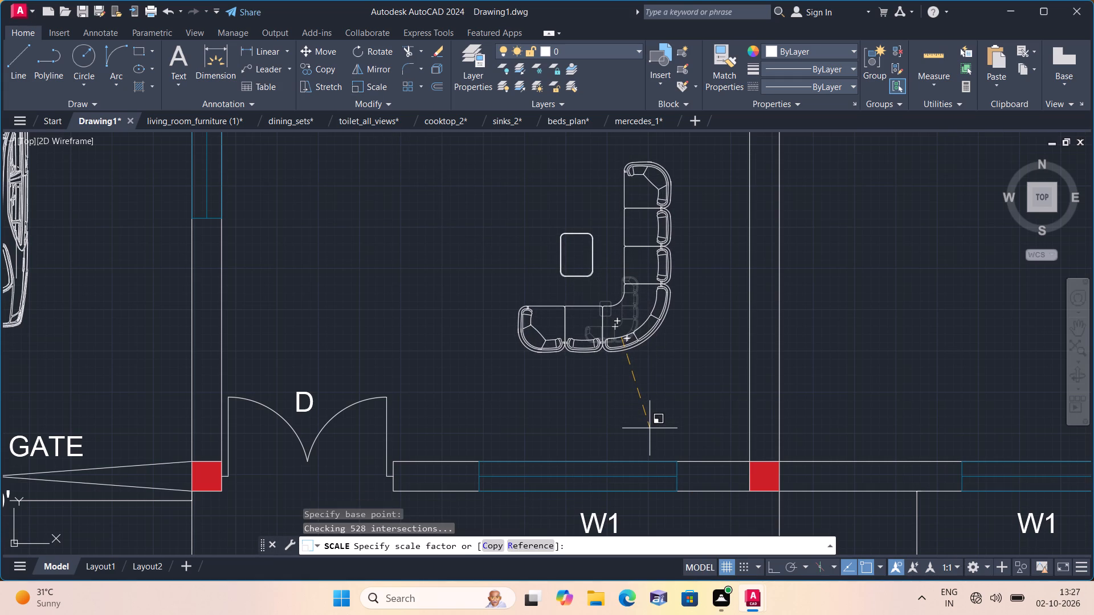
click(650, 429)
Move the sofa and coffee table into the living room's southeast corner, beside the W1 window and the master bedroom wall.
middle_drag(606, 384, 607, 427)
scroll(605, 384, down, 1)
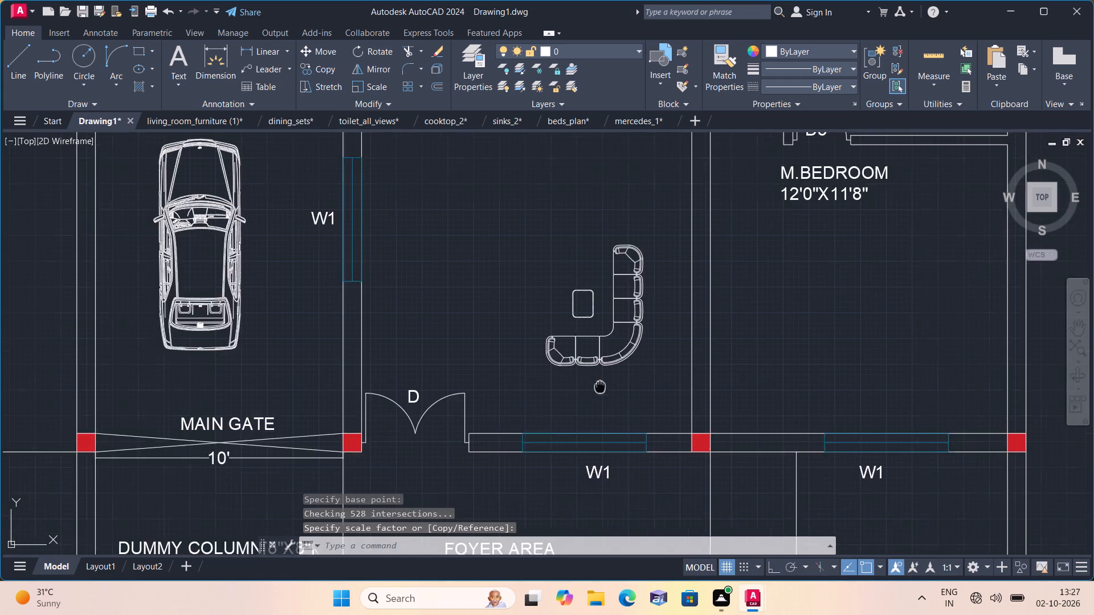
middle_drag(607, 427, 609, 436)
drag(672, 436, 656, 405)
click(539, 265)
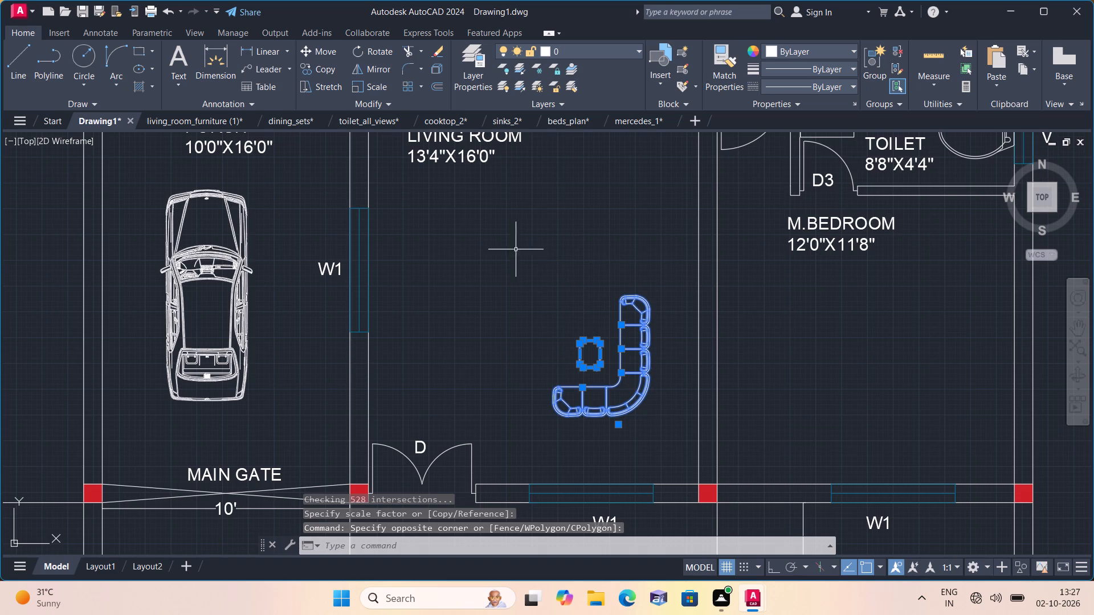
click(322, 51)
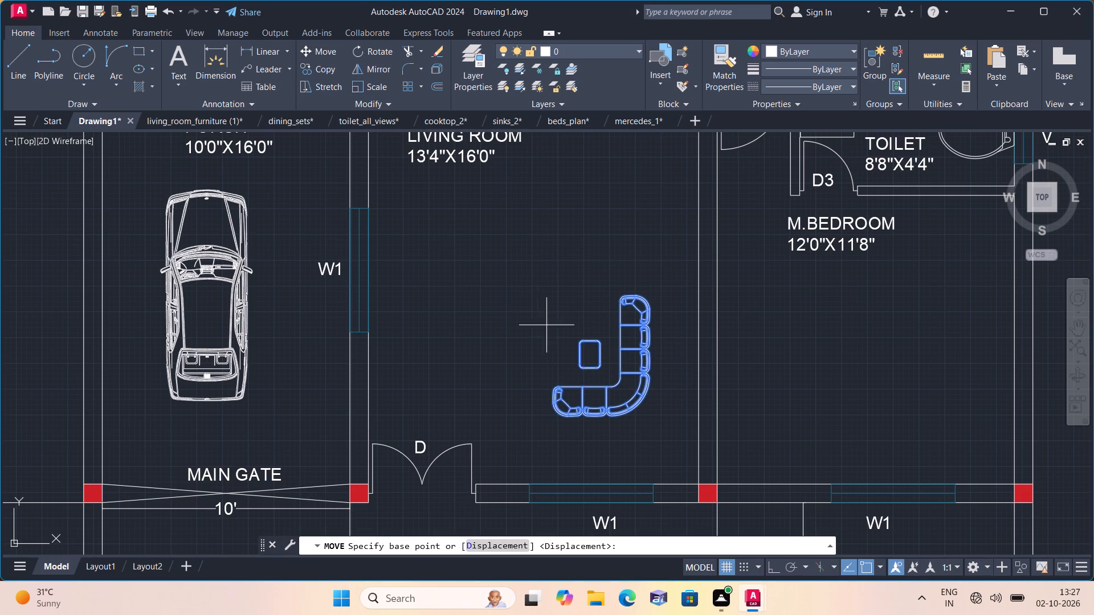
drag(567, 342, 572, 356)
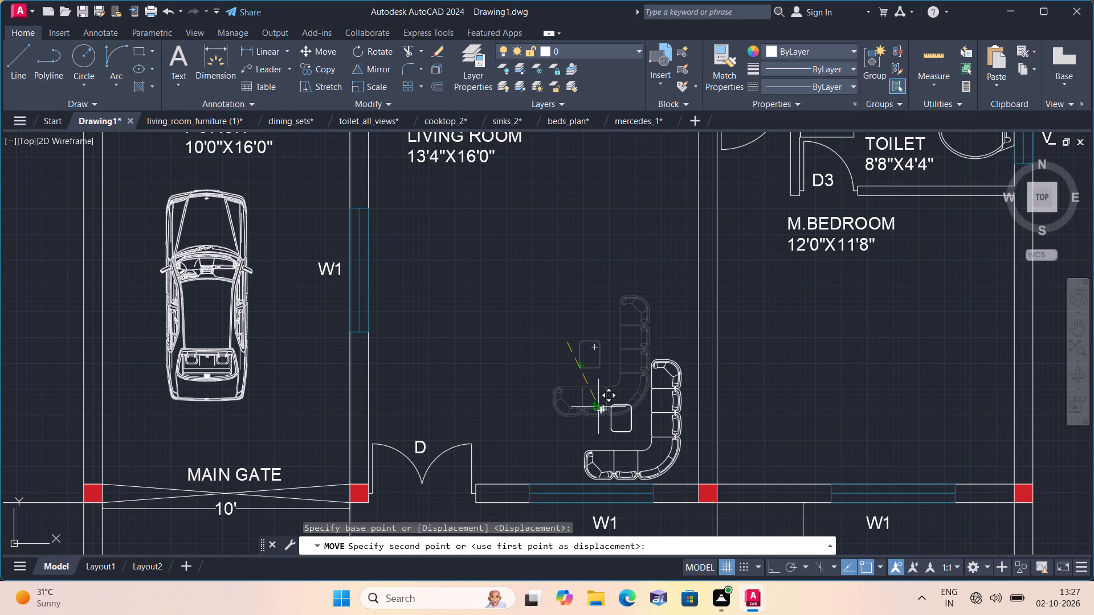
click(602, 400)
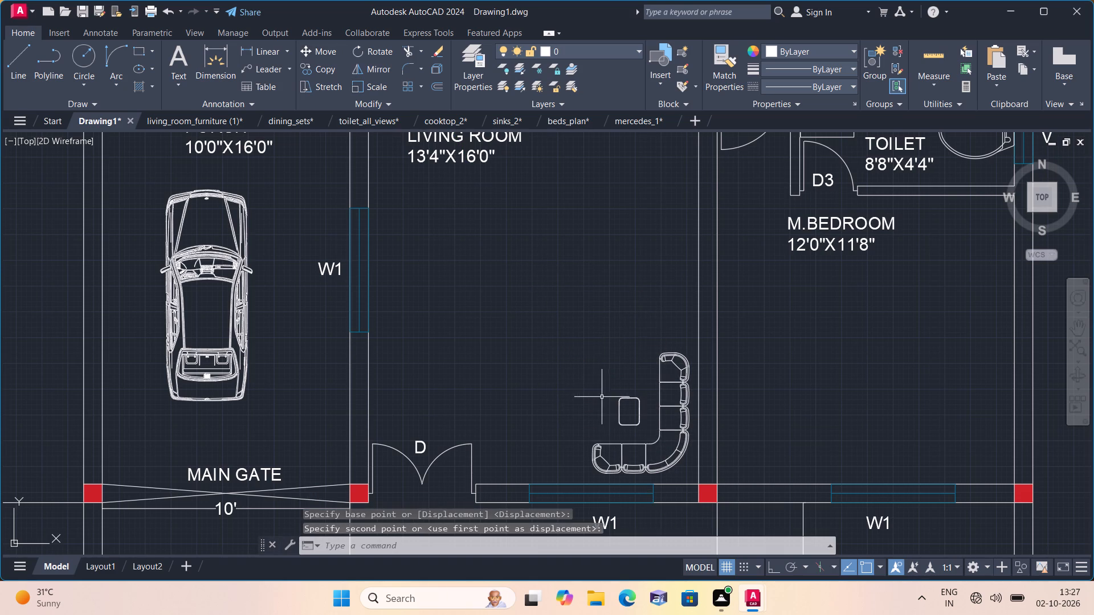
Scale the eight-chair dining set southeast of the house plan down to about one tenth of its size.
scroll(575, 366, down, 8)
middle_drag(708, 448, 660, 395)
scroll(703, 445, down, 1)
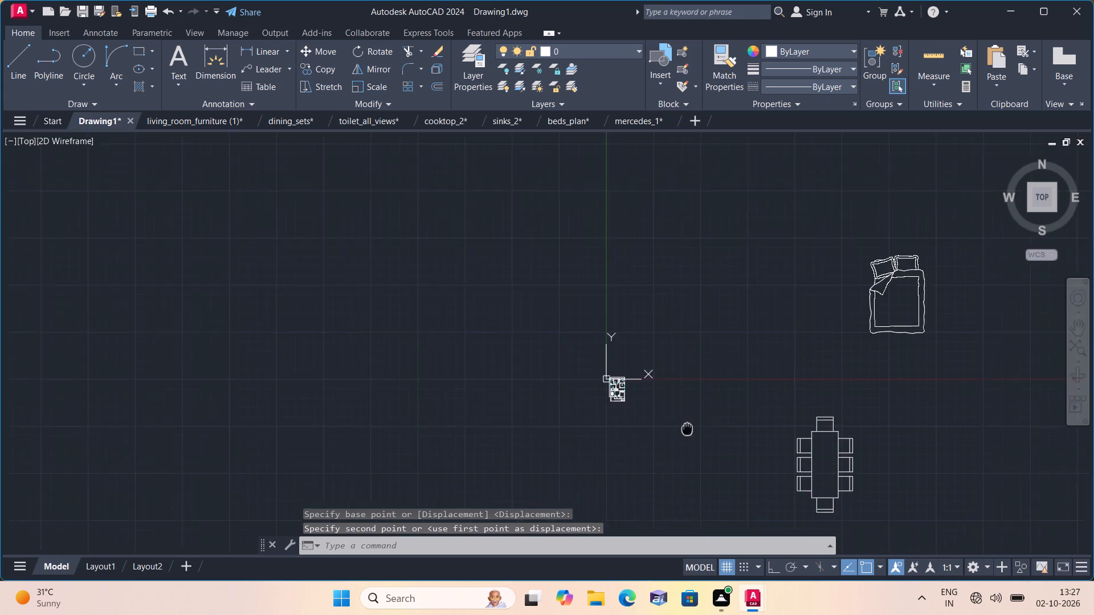
middle_drag(660, 395, 628, 346)
drag(796, 456, 786, 441)
click(682, 285)
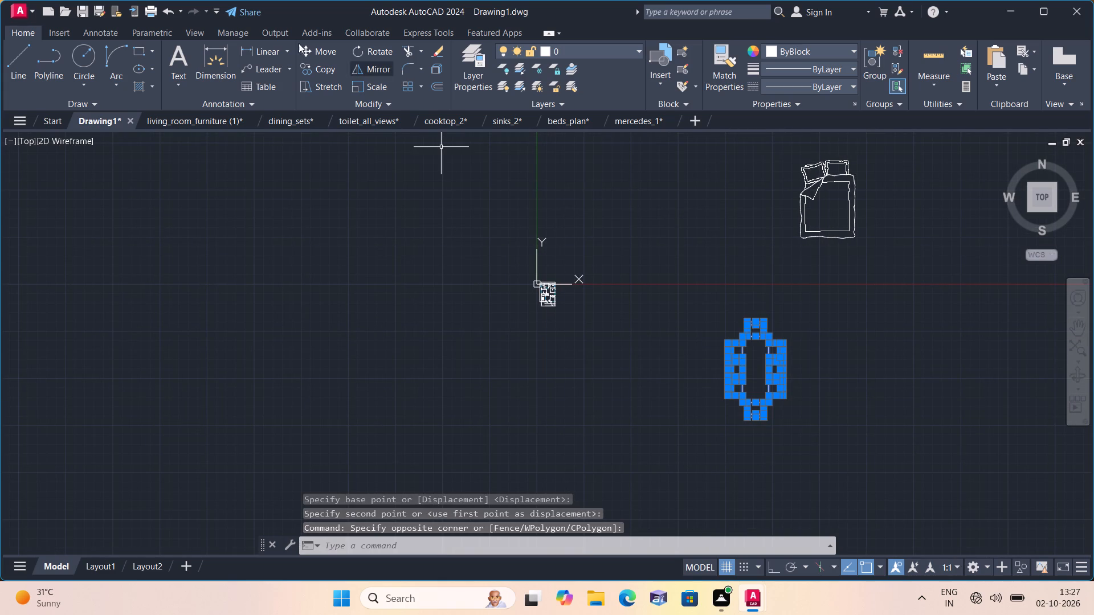
click(382, 83)
scroll(779, 395, up, 2)
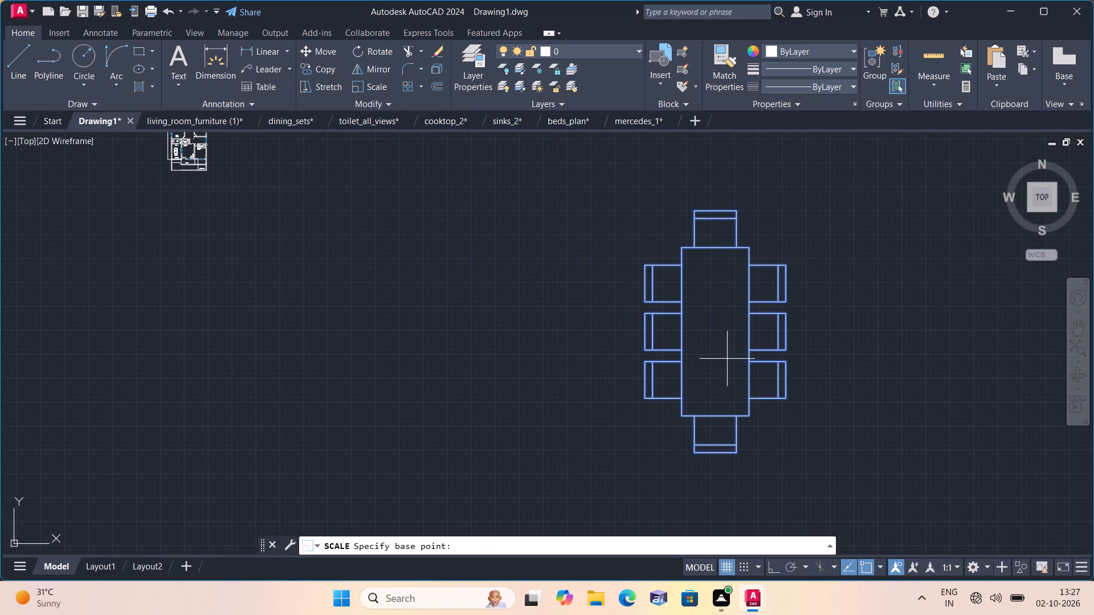
click(722, 356)
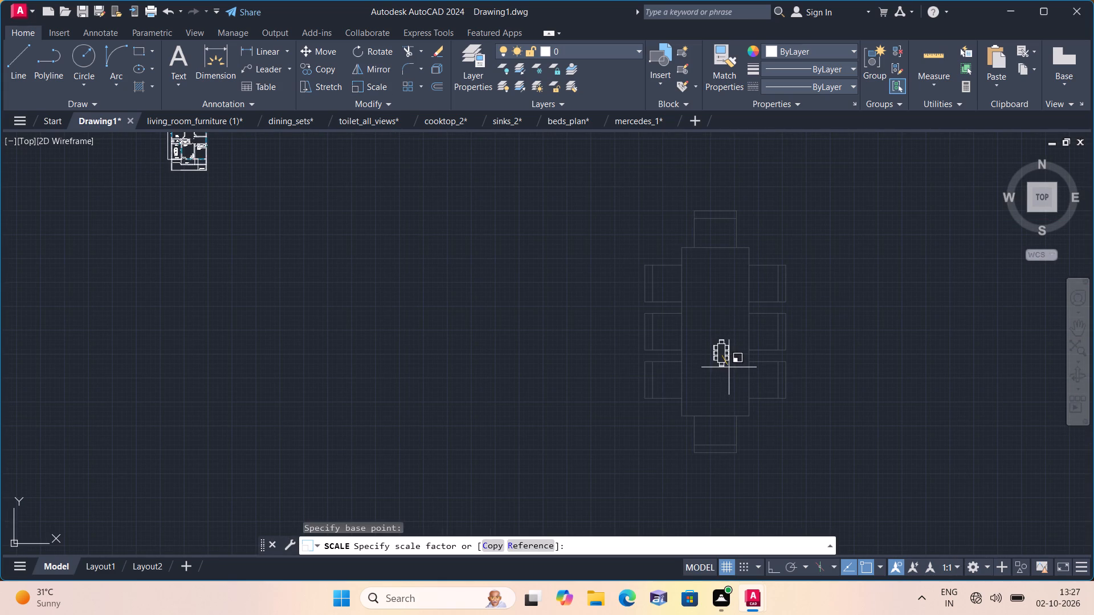
click(729, 366)
Move the reduced eight-chair dining set from the far southeast to the open space just east of the house plan.
drag(761, 382, 726, 355)
click(642, 309)
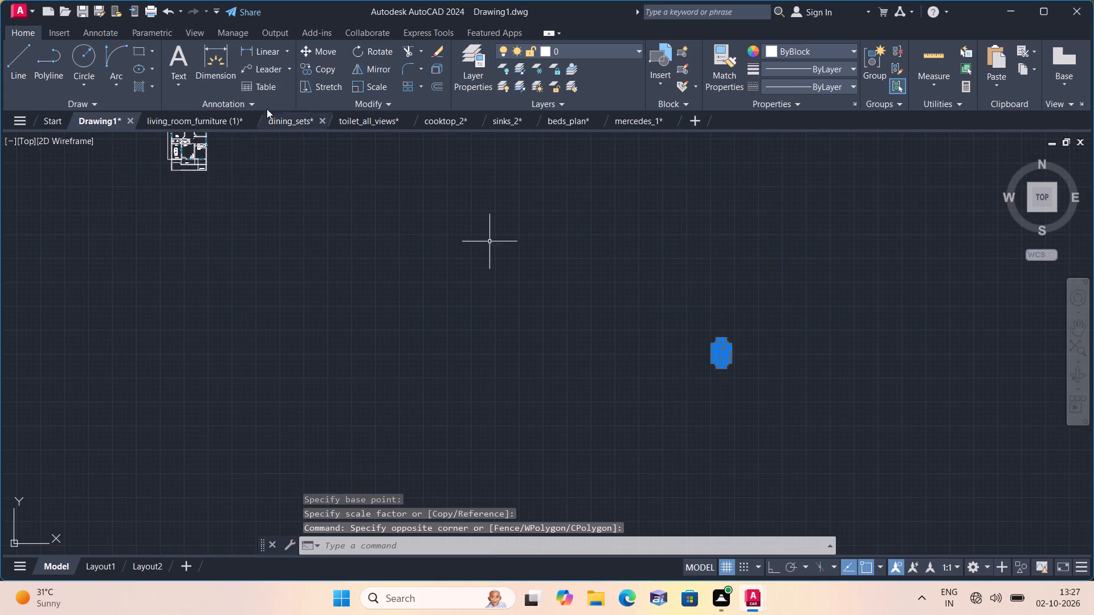
drag(324, 49, 330, 61)
click(334, 52)
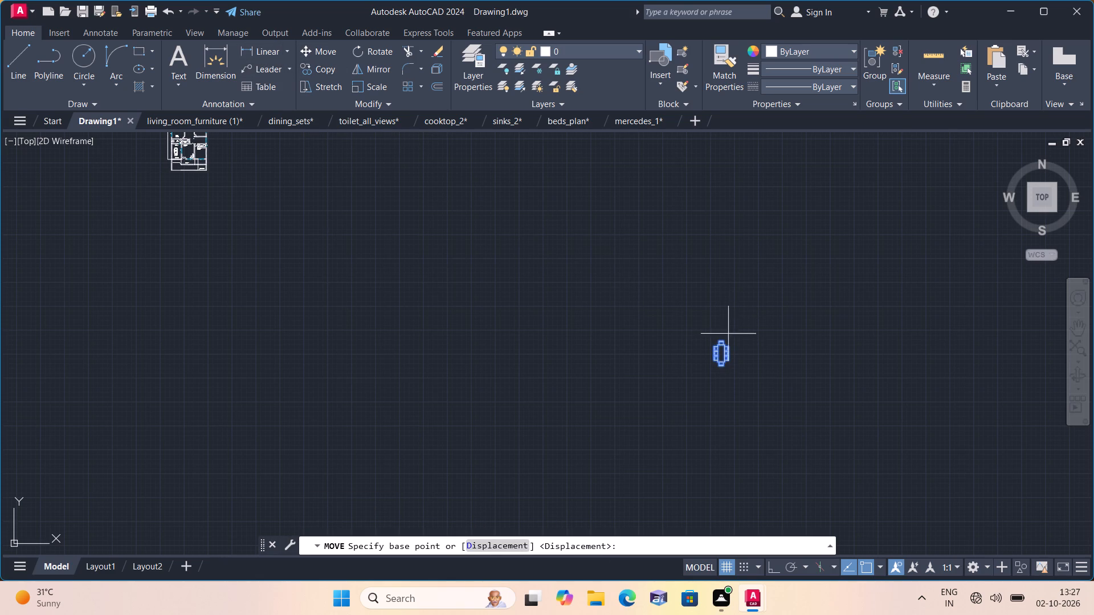
click(721, 352)
middle_drag(382, 248, 477, 414)
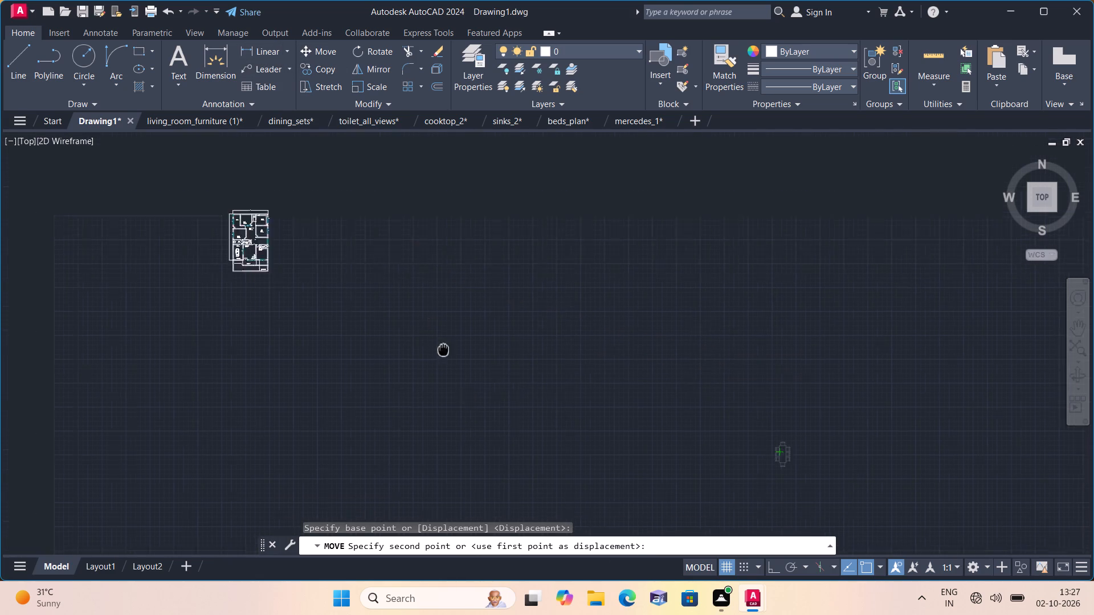
scroll(315, 351, up, 1)
scroll(206, 256, up, 3)
scroll(206, 255, down, 1)
scroll(321, 299, up, 3)
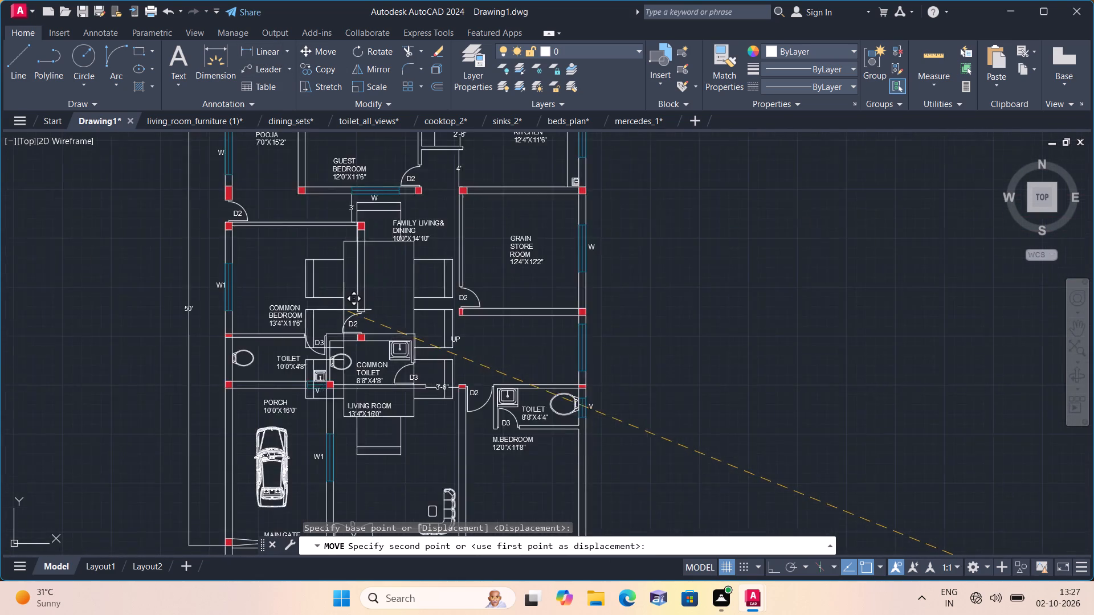
scroll(810, 355, down, 2)
click(866, 355)
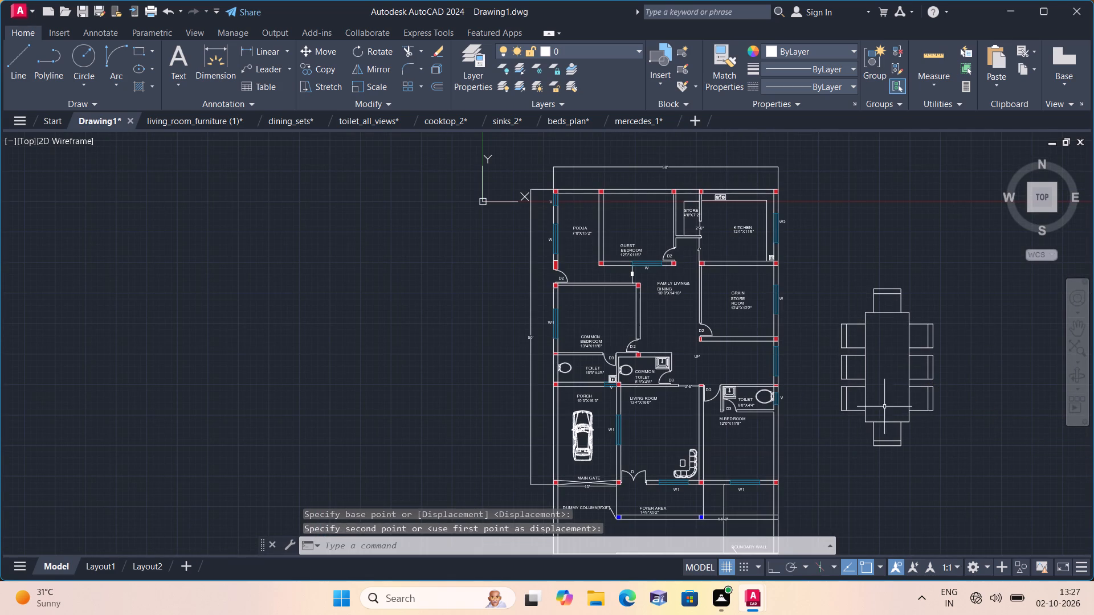
Scale the eight-chair dining set east of the house plan down to about one seventh of its size.
click(975, 518)
click(822, 247)
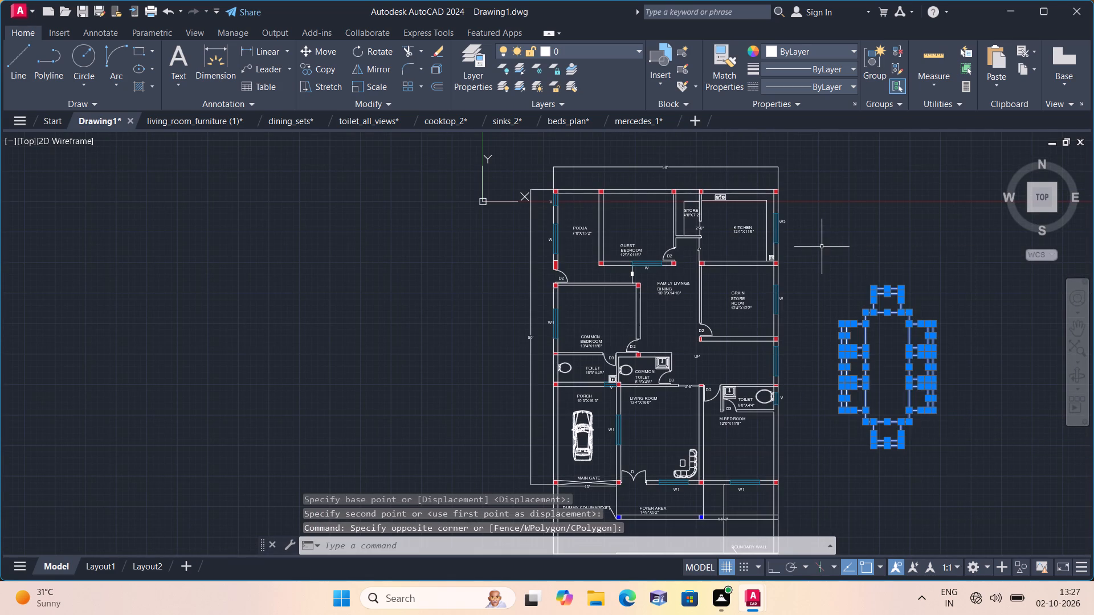
click(378, 84)
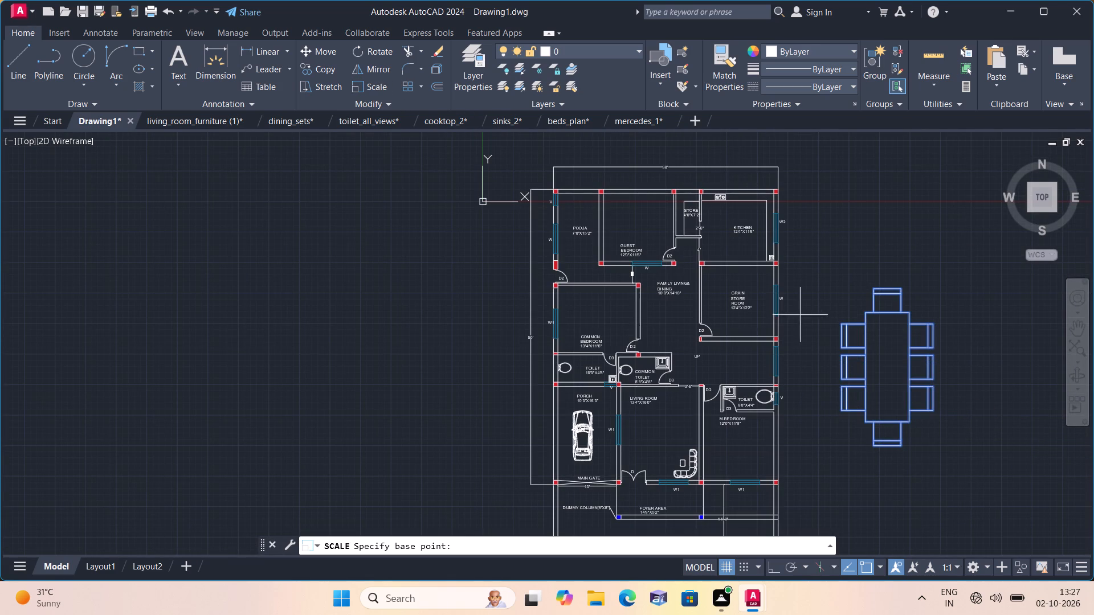
scroll(868, 360, up, 2)
click(884, 350)
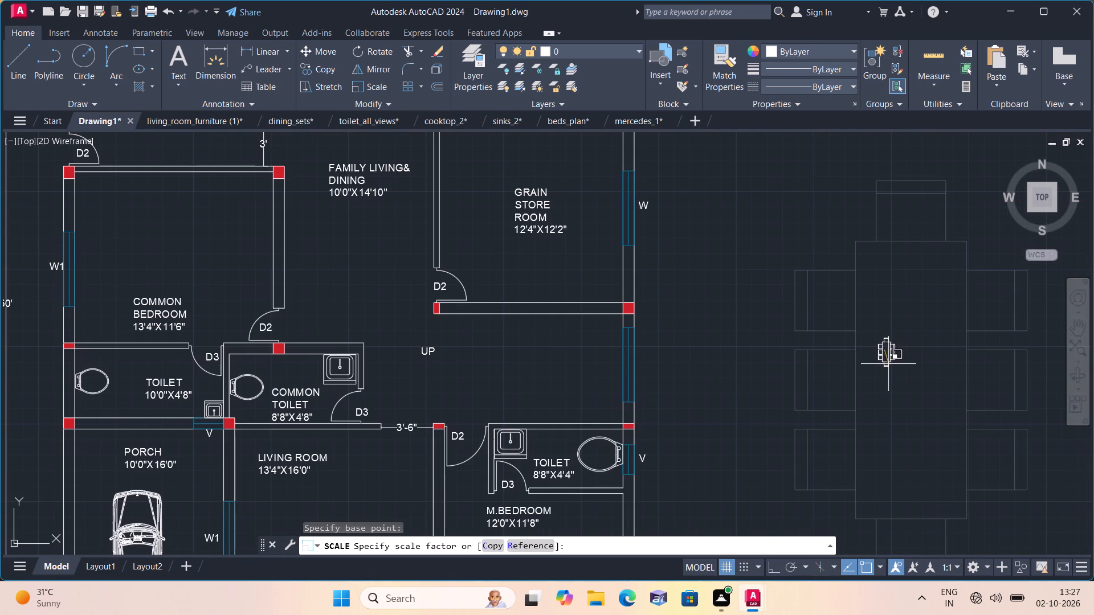
click(888, 377)
Move the dining set into the Family Living & Dining room, just below its label and near the common bedroom wall.
drag(920, 411, 908, 394)
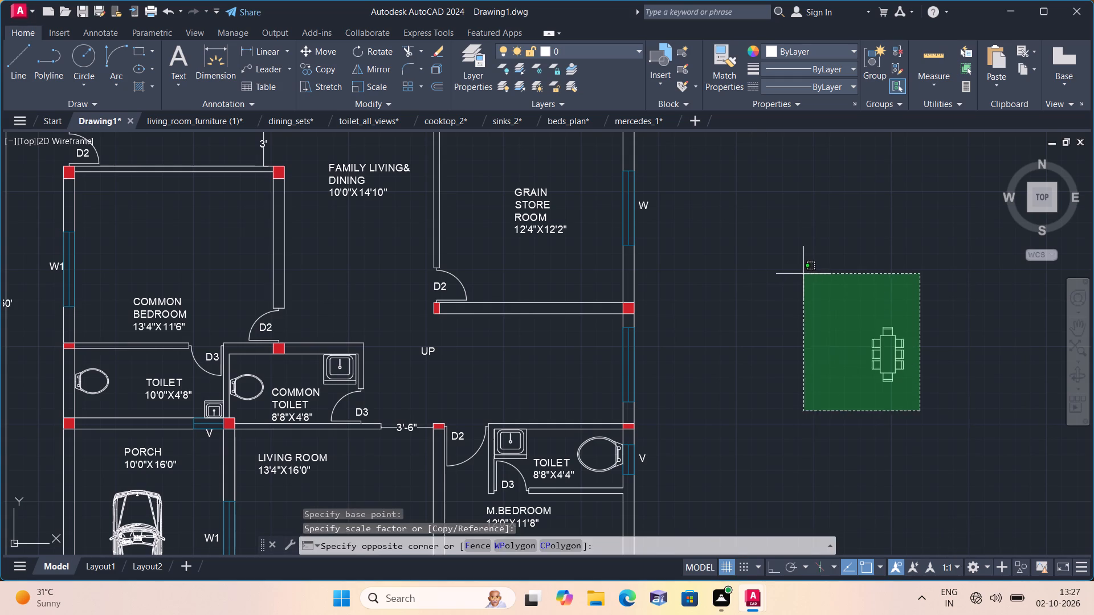
click(801, 272)
click(320, 52)
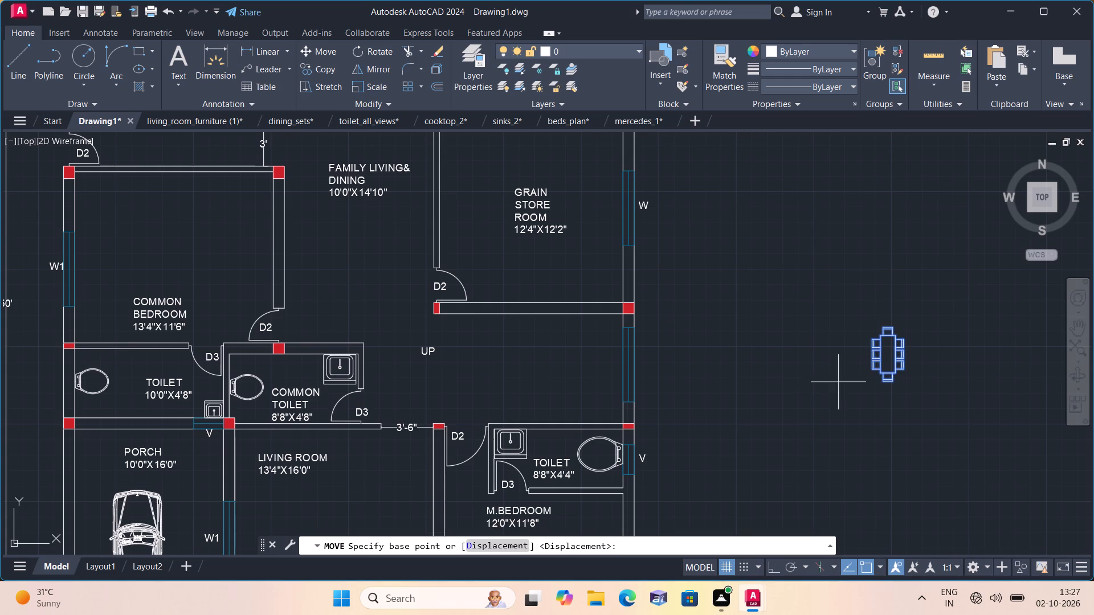
click(888, 350)
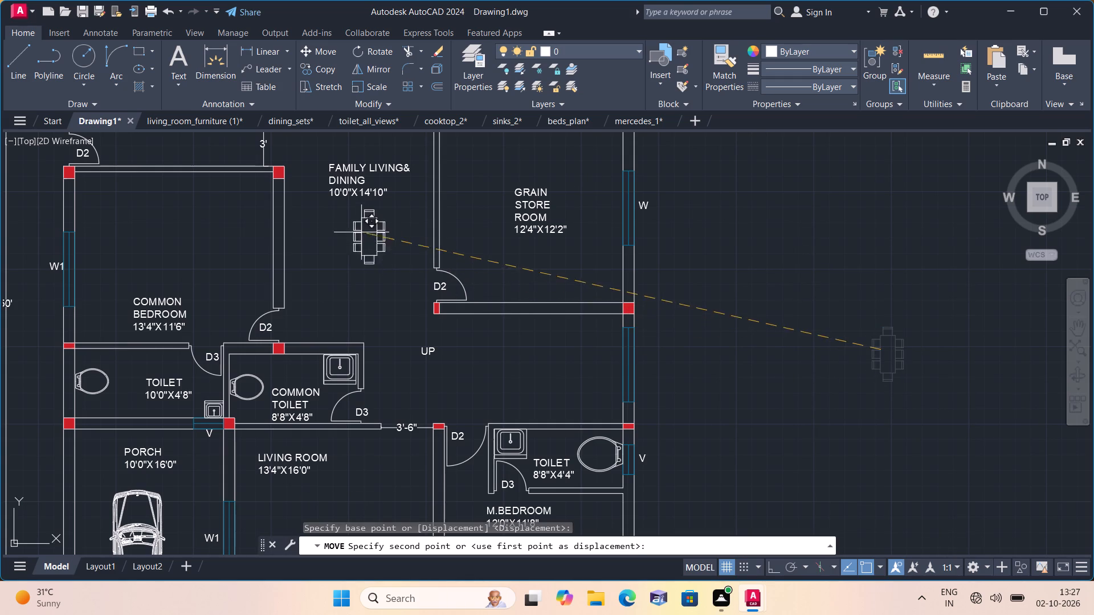
scroll(324, 213, up, 2)
click(306, 244)
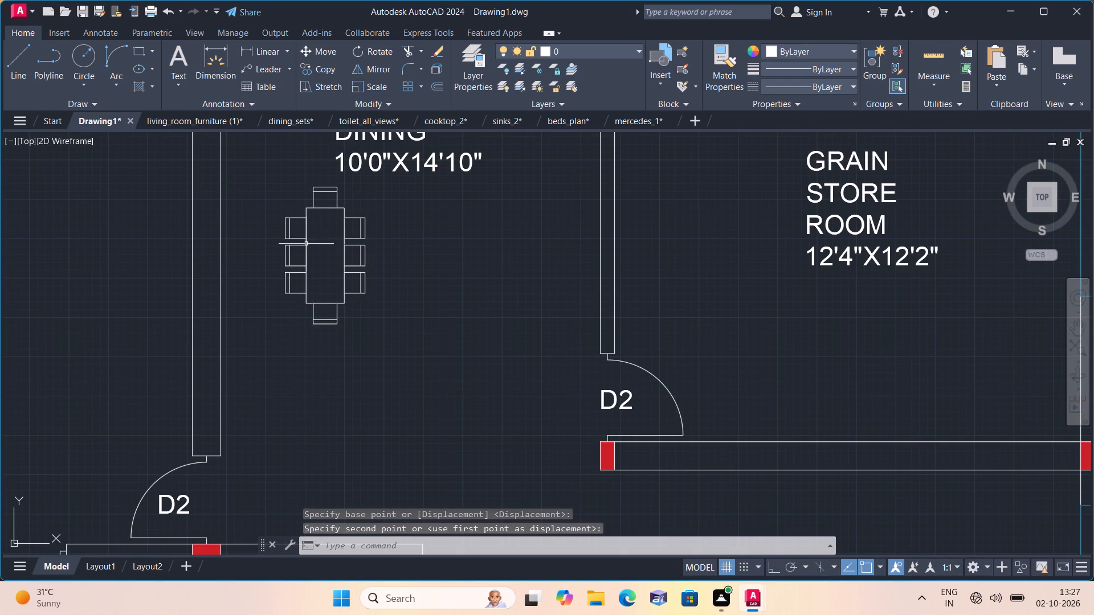
Select the double bed lying northeast of the house plan.
scroll(308, 259, down, 8)
scroll(338, 316, down, 4)
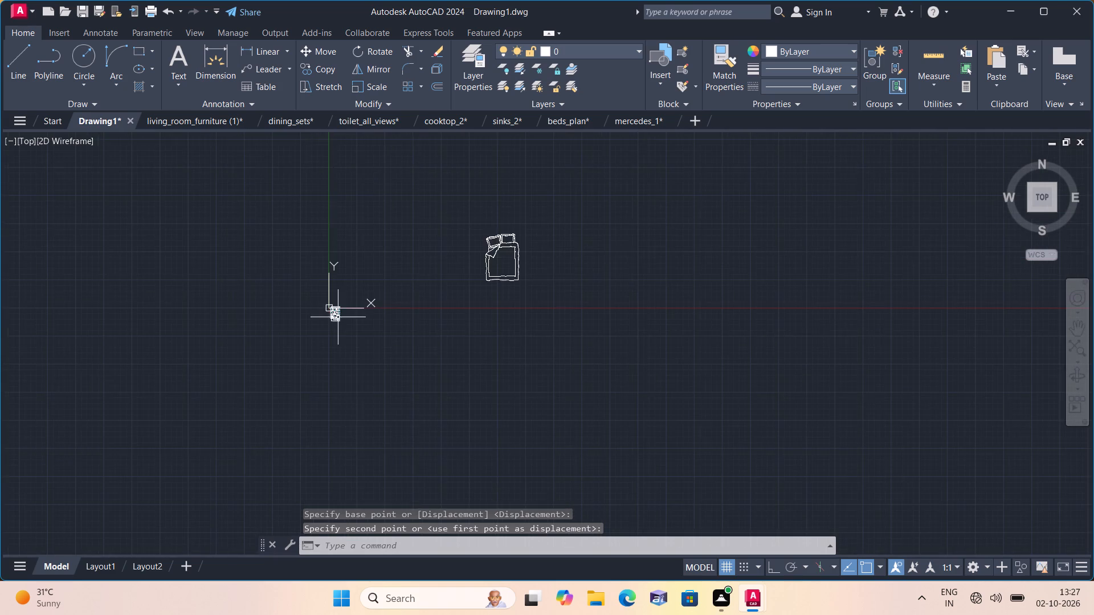
scroll(338, 317, down, 2)
scroll(444, 322, up, 2)
click(435, 316)
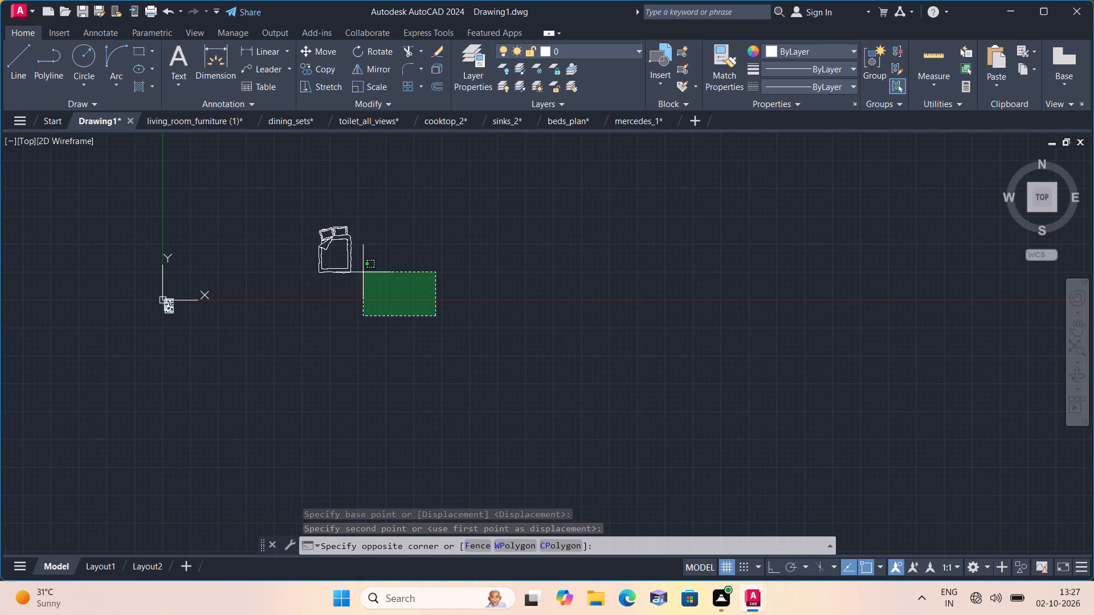
Scale the double bed northeast of the house plan down to about one seventh of its size.
click(294, 210)
click(378, 87)
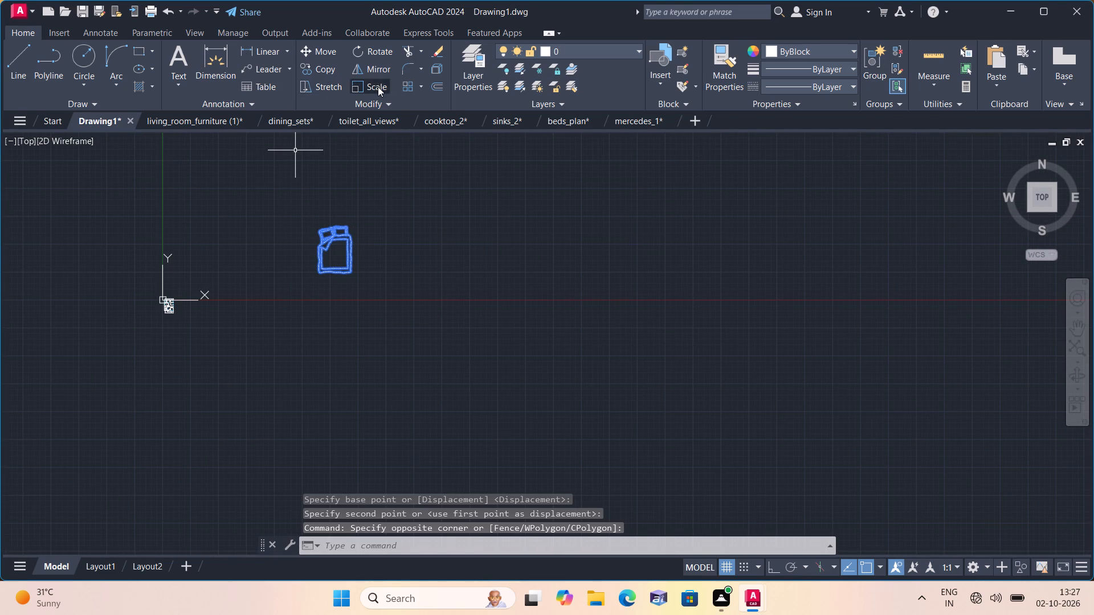
scroll(343, 245, up, 4)
click(310, 266)
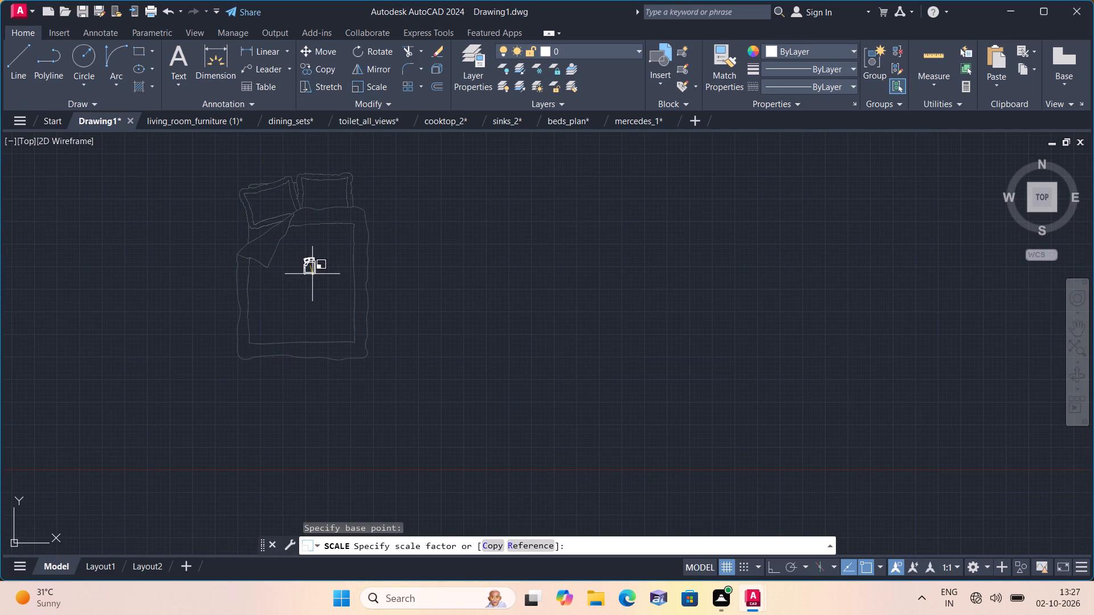
click(313, 277)
Move the reduced double bed to the open space just northeast of the house plan, beyond the kitchen.
drag(328, 290, 316, 268)
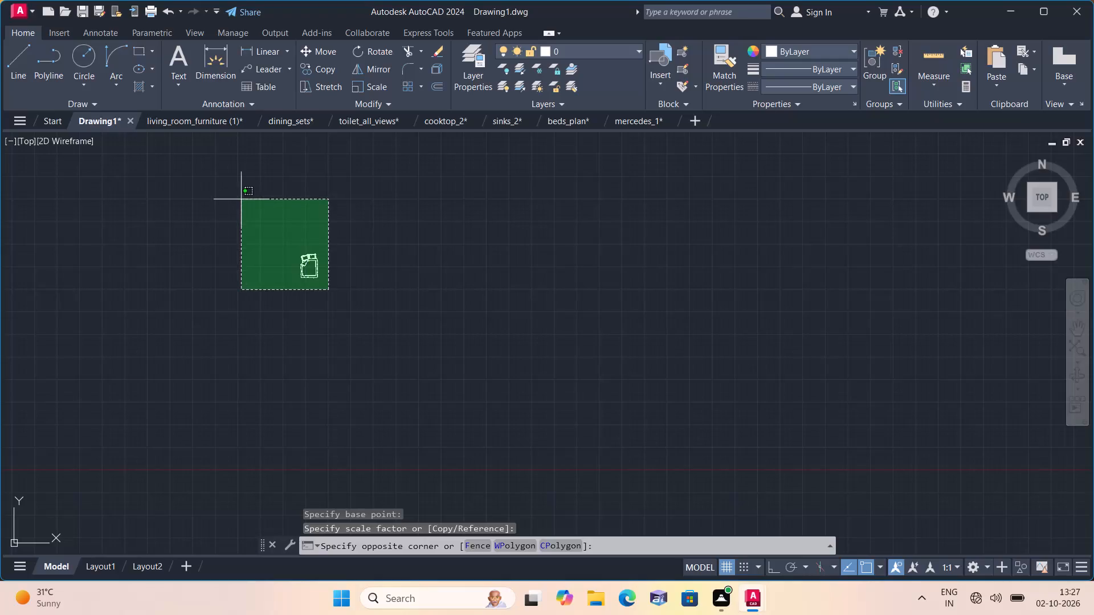
click(241, 199)
drag(328, 47, 325, 72)
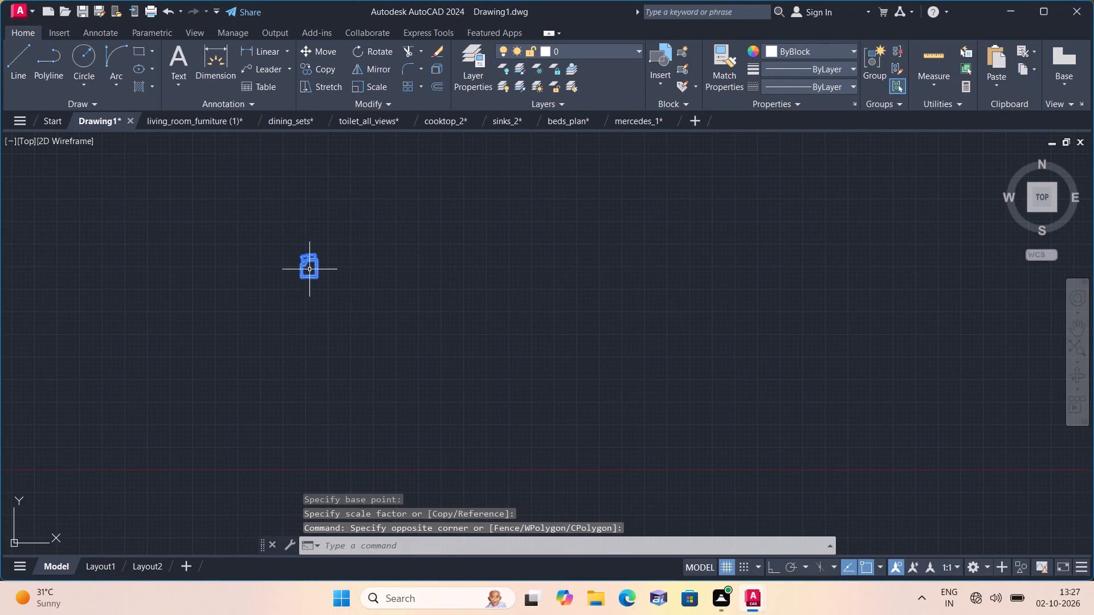
click(309, 269)
click(323, 55)
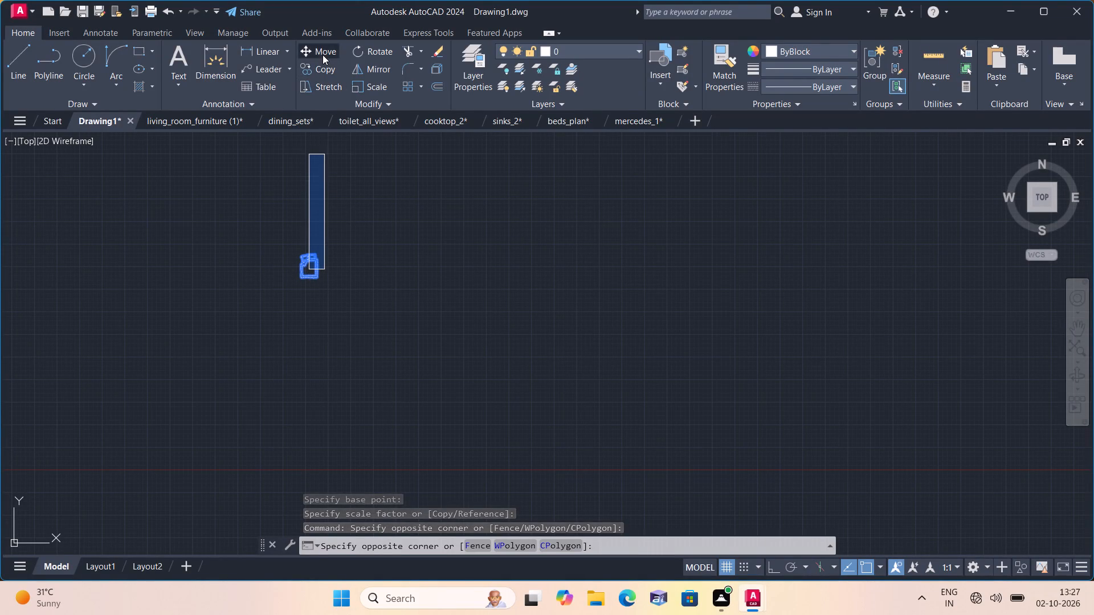
click(309, 263)
scroll(308, 285, down, 2)
middle_drag(326, 325, 550, 321)
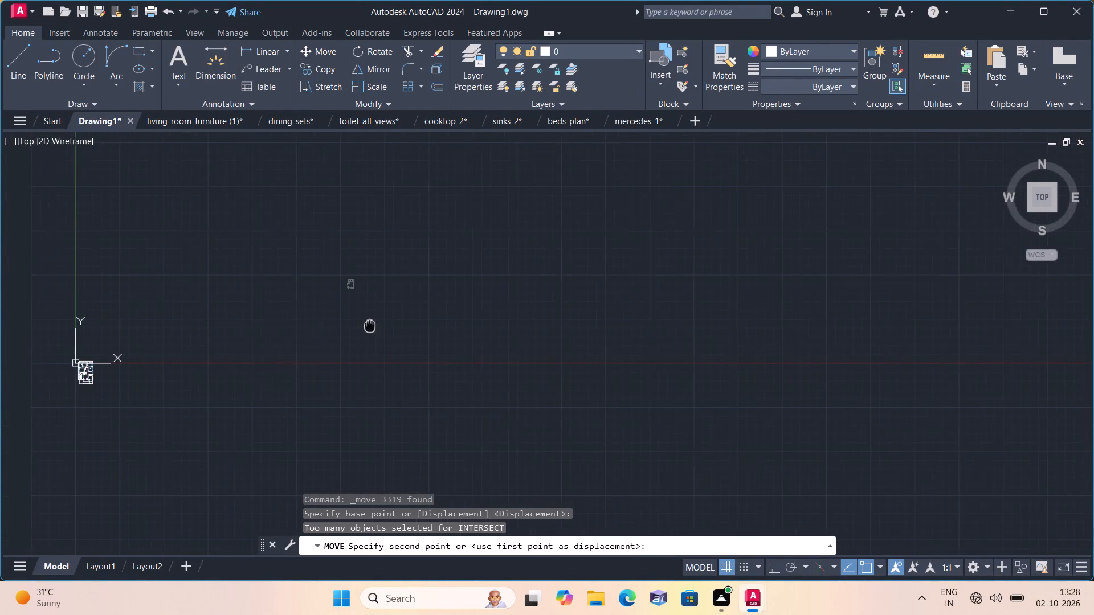
middle_drag(550, 321, 659, 323)
scroll(360, 391, up, 3)
scroll(382, 342, up, 2)
scroll(414, 227, up, 2)
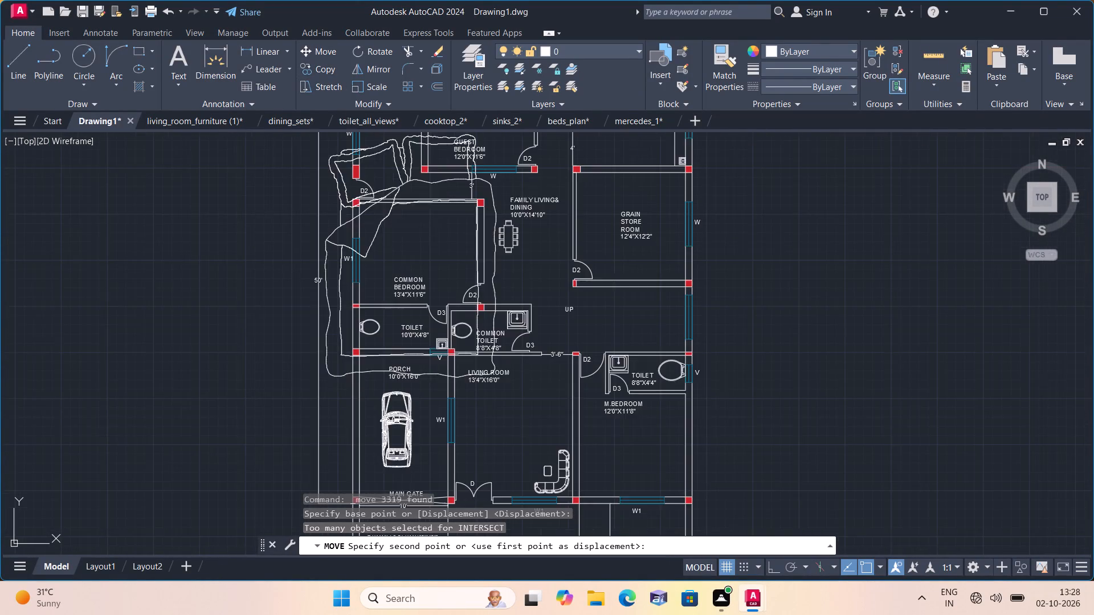
middle_drag(410, 241, 117, 511)
scroll(526, 334, down, 1)
click(589, 315)
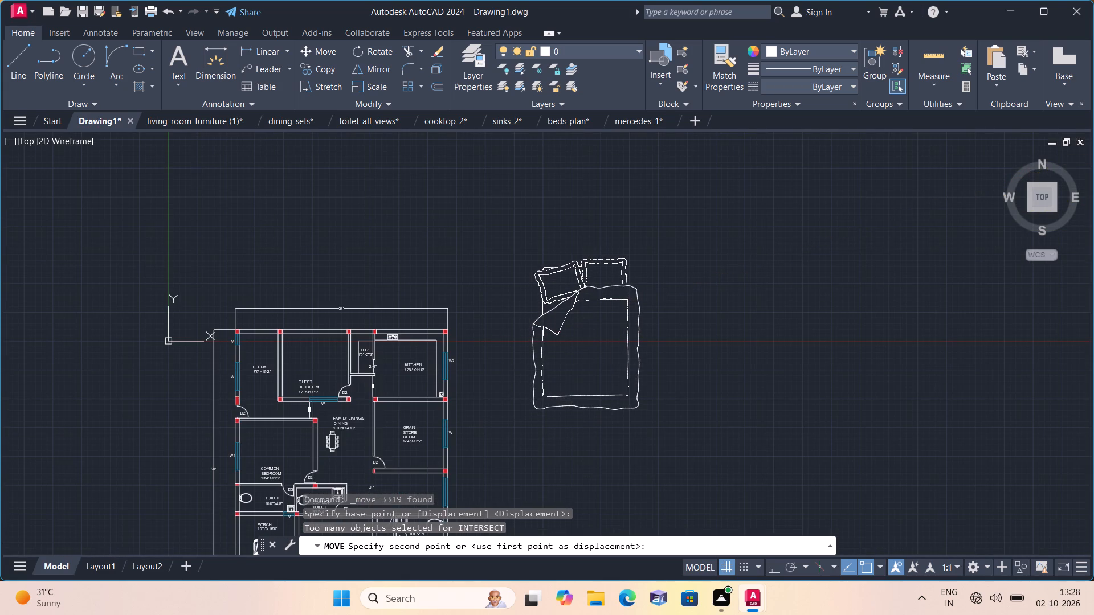
Scale the double bed beside the house plan down to about one twelfth of its size.
drag(683, 446, 667, 421)
click(533, 234)
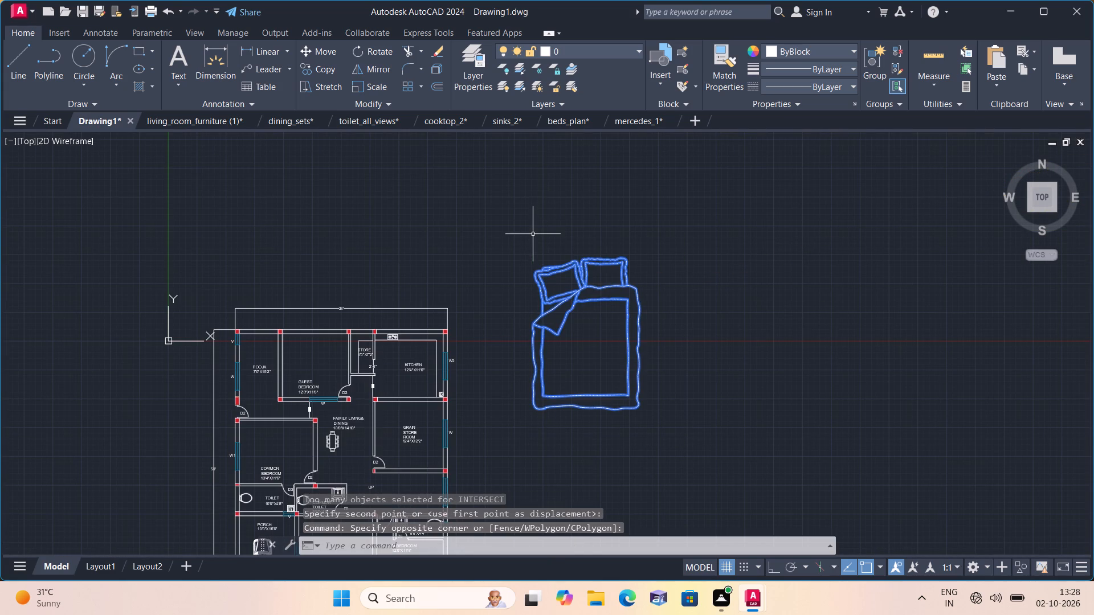
click(373, 84)
scroll(565, 347, up, 2)
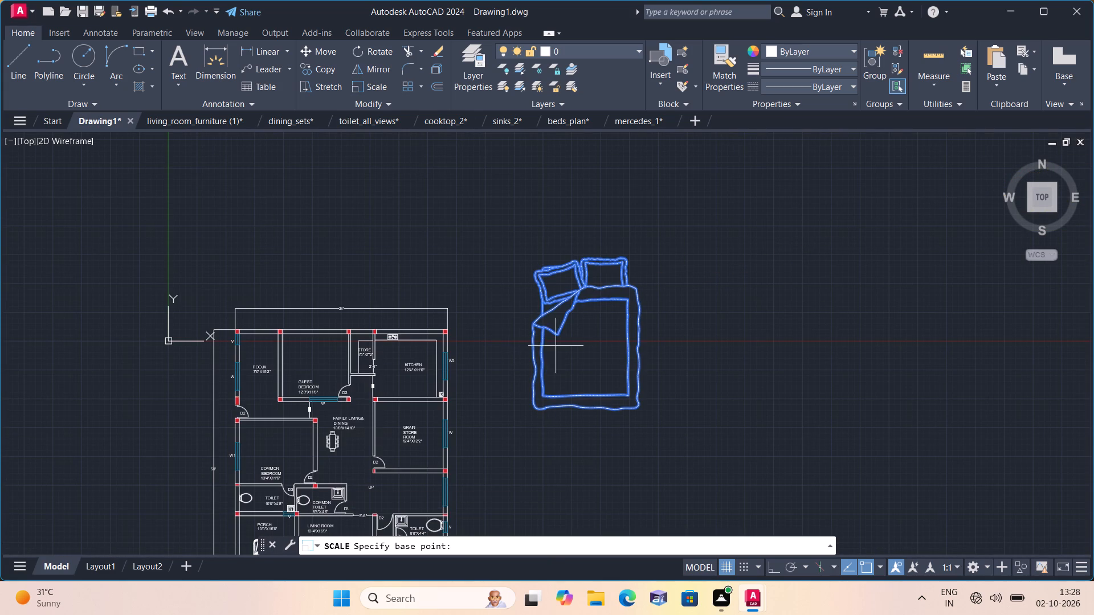
click(565, 347)
click(574, 359)
Move the reduced double bed into the Guest Bedroom, above the room label.
click(623, 377)
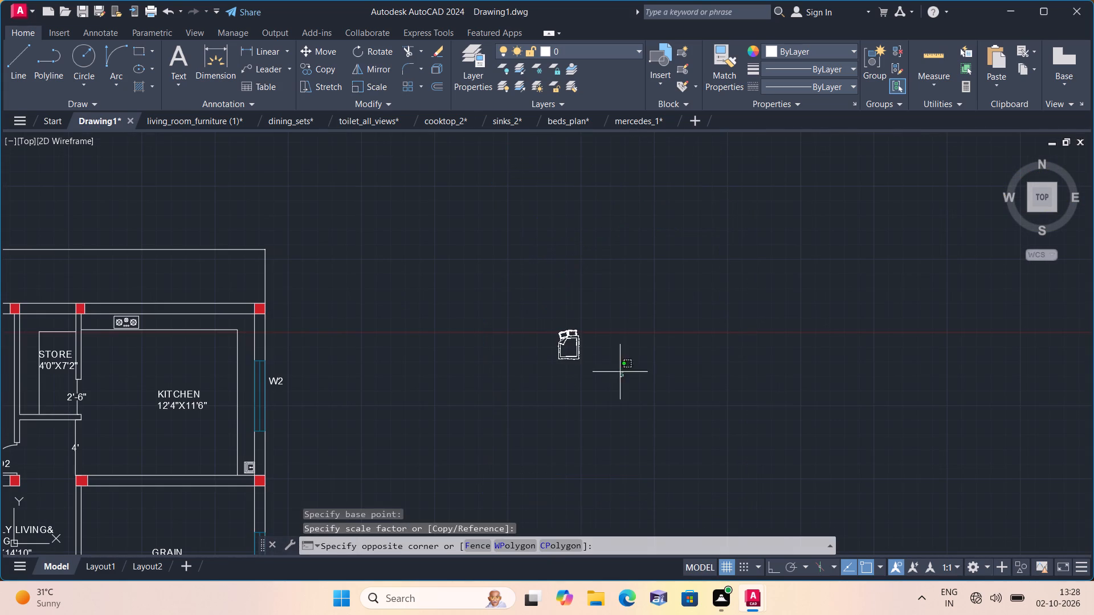
click(513, 293)
click(328, 50)
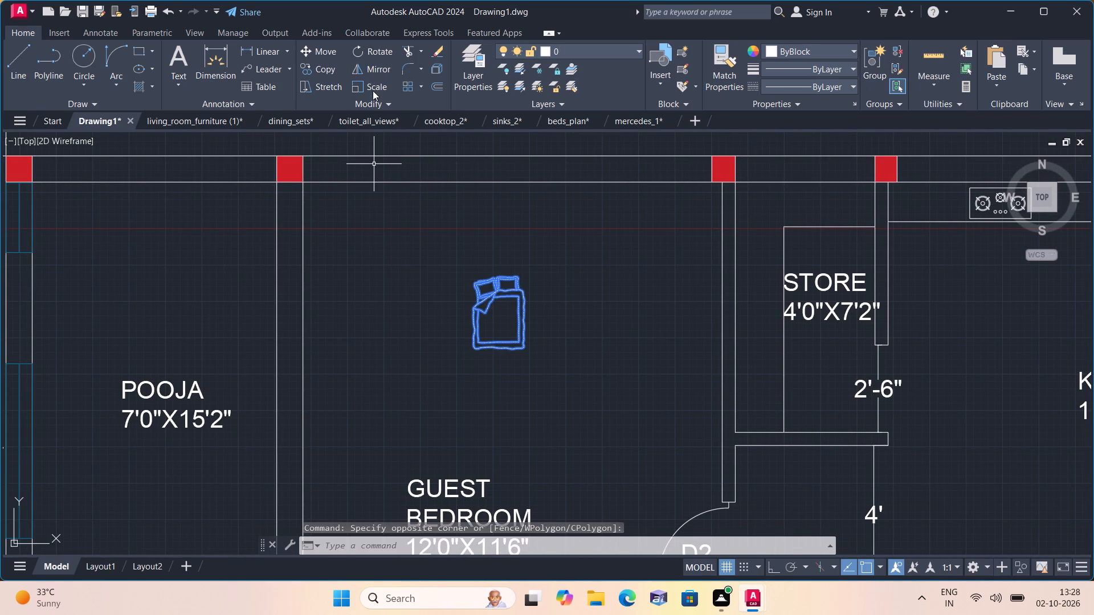
Scale the double bed in the Guest Bedroom up to about three times its size.
click(369, 88)
click(496, 303)
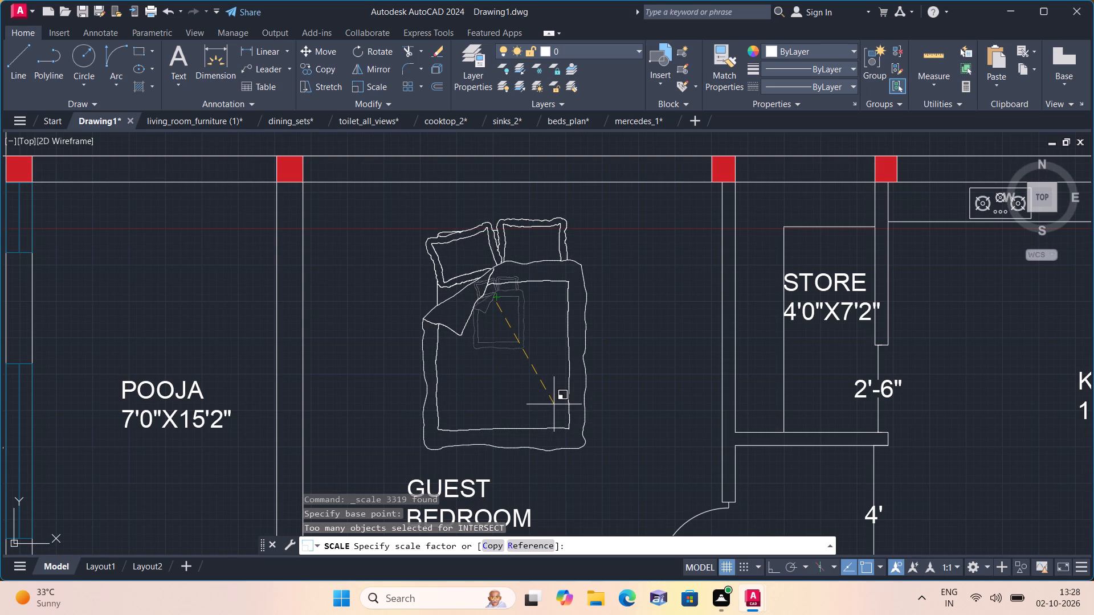
click(554, 404)
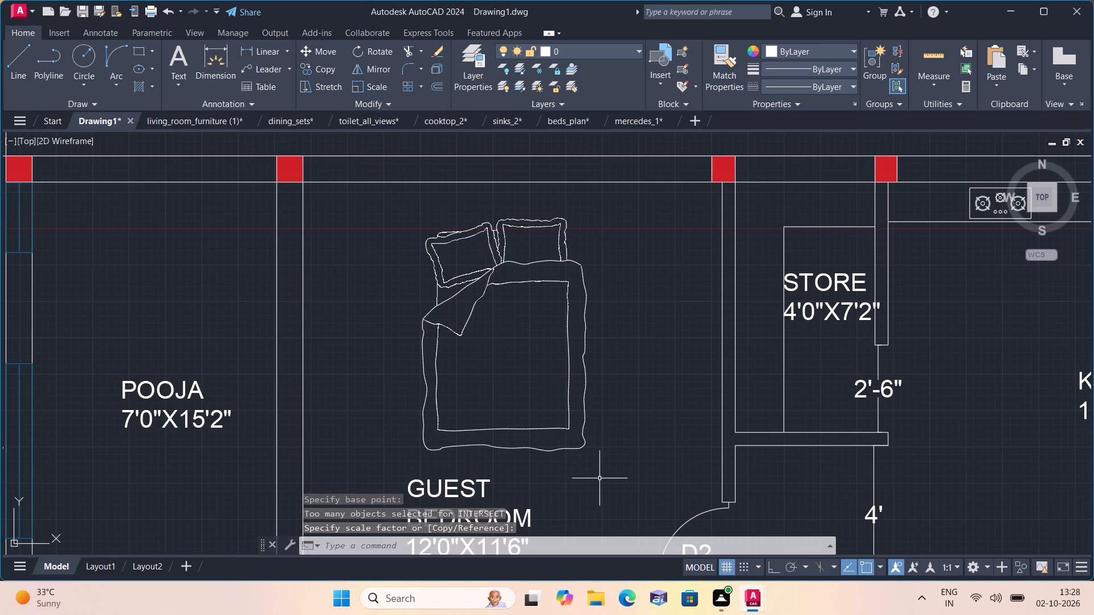
Move the complete double bed slightly up and toward the Pooja side so its pillows sit near the Guest Bedroom's north wall.
click(618, 481)
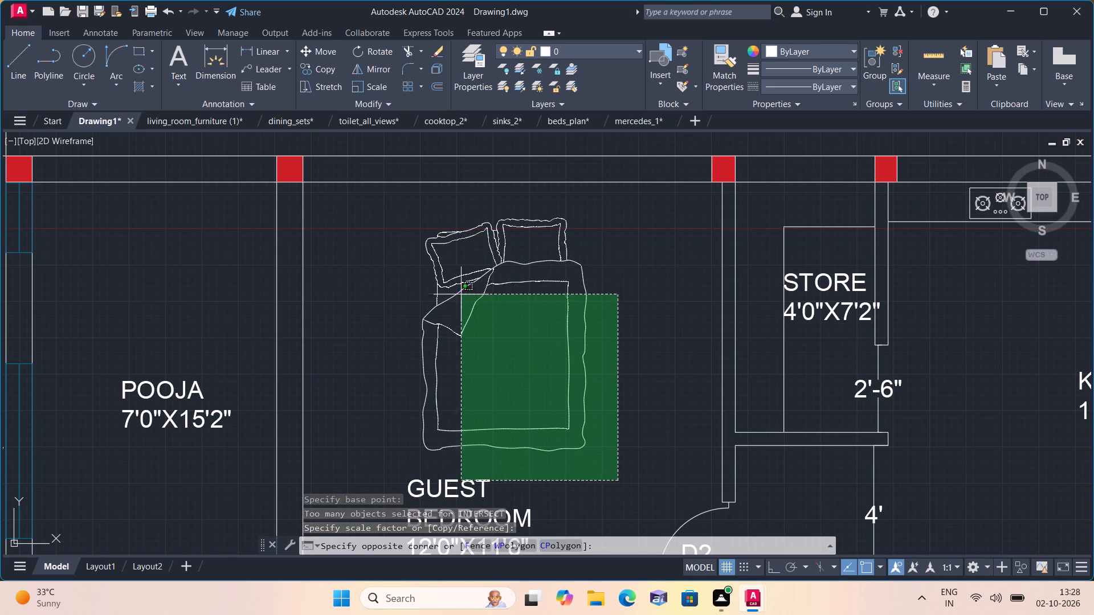
click(503, 269)
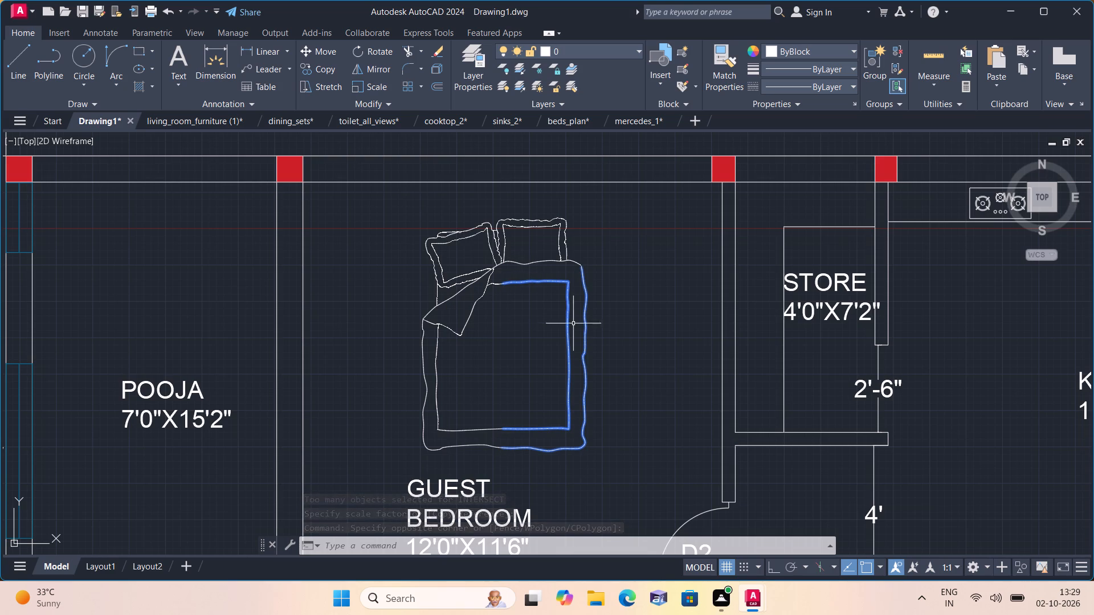
drag(659, 346, 656, 335)
click(396, 214)
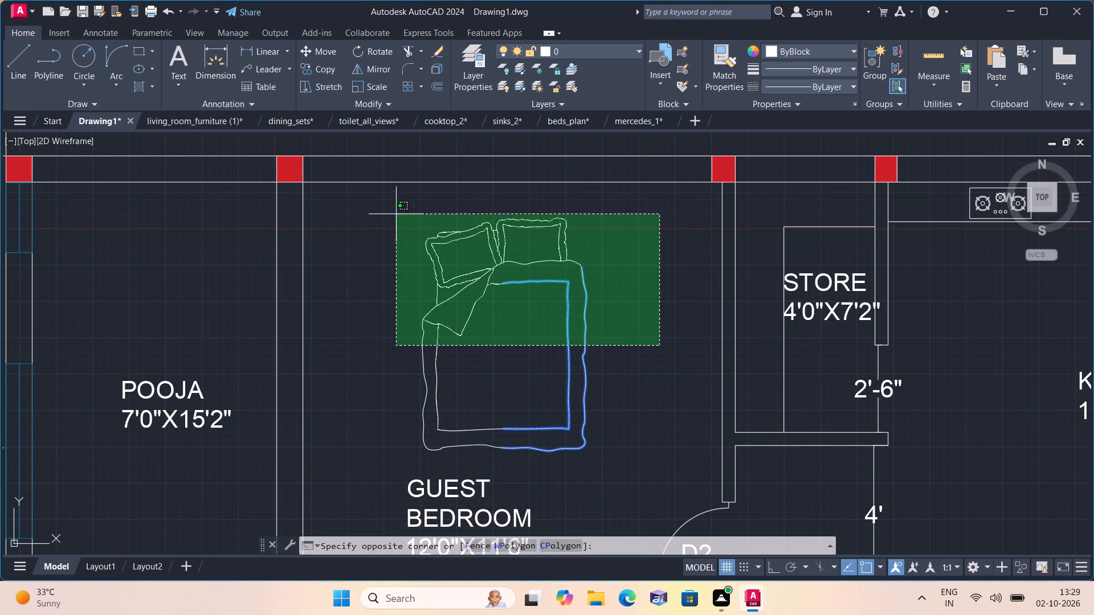
scroll(479, 462, up, 2)
click(508, 456)
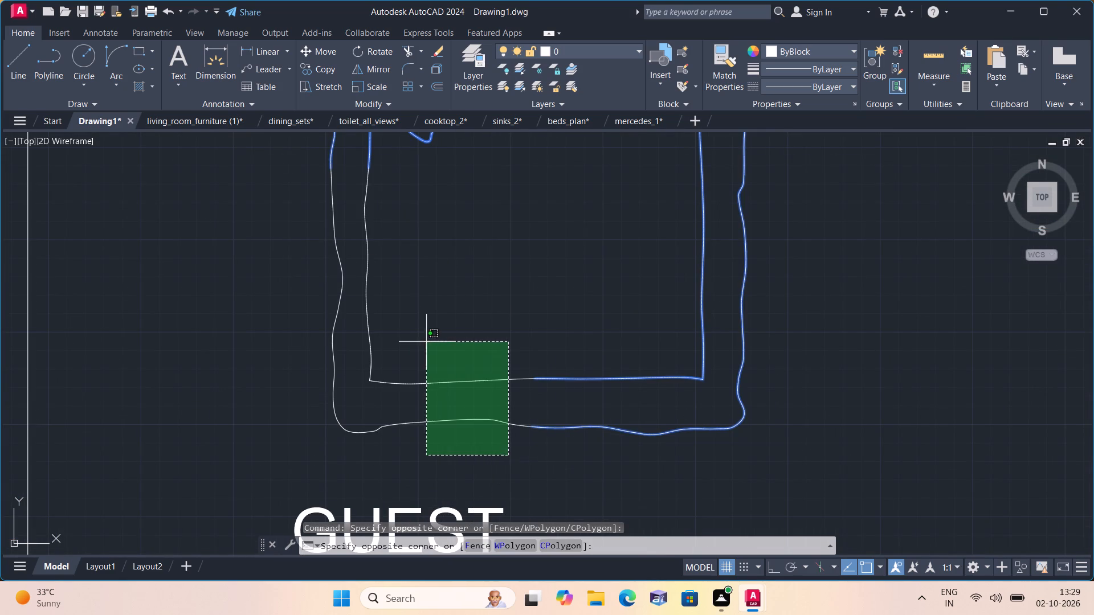
click(284, 184)
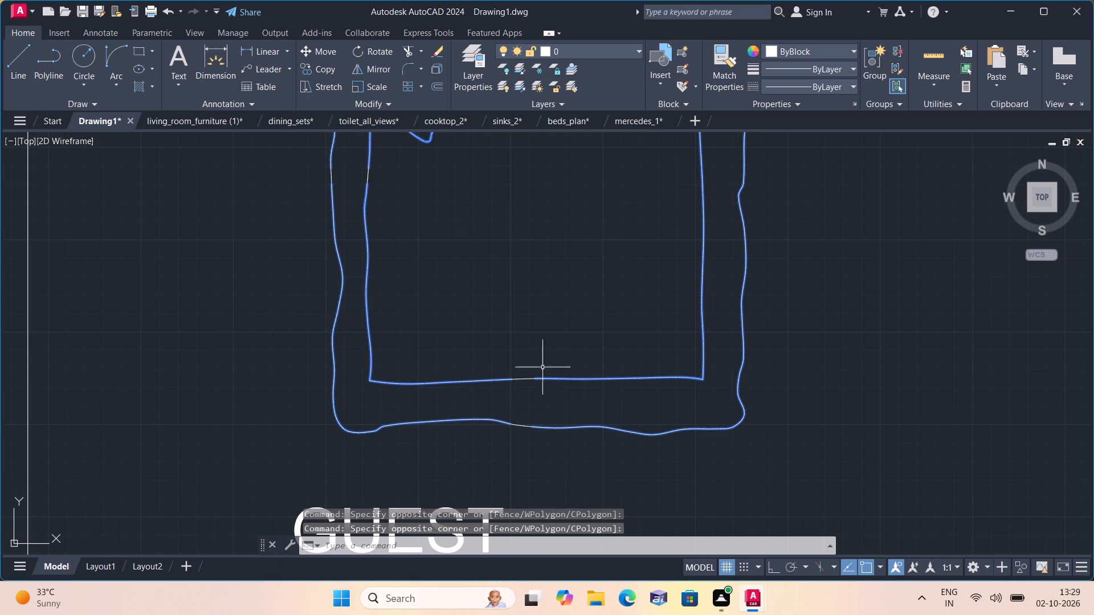
drag(552, 467, 553, 450)
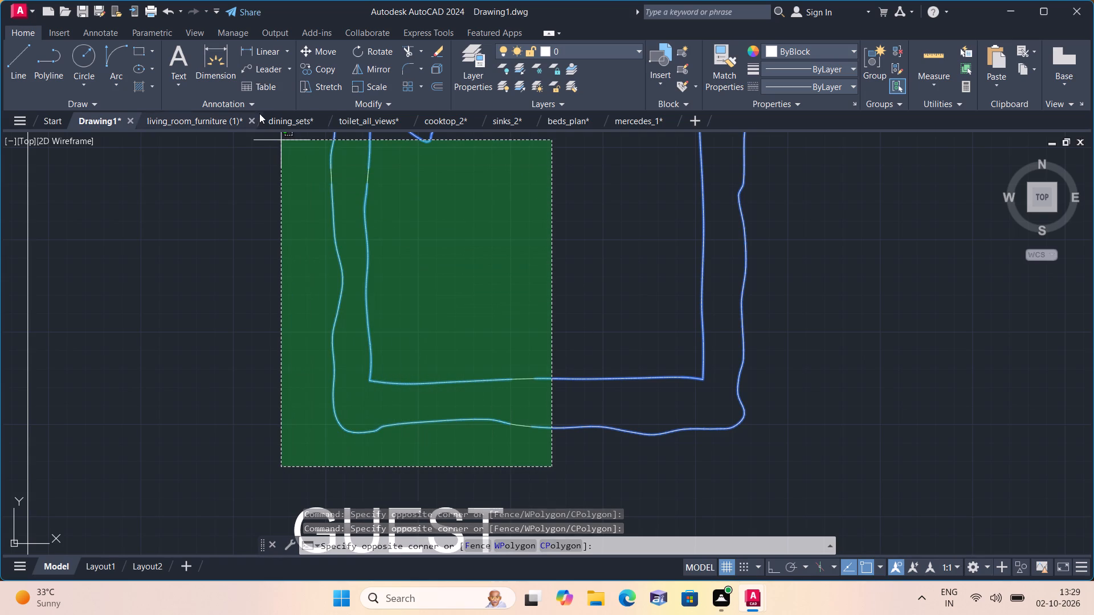
click(280, 150)
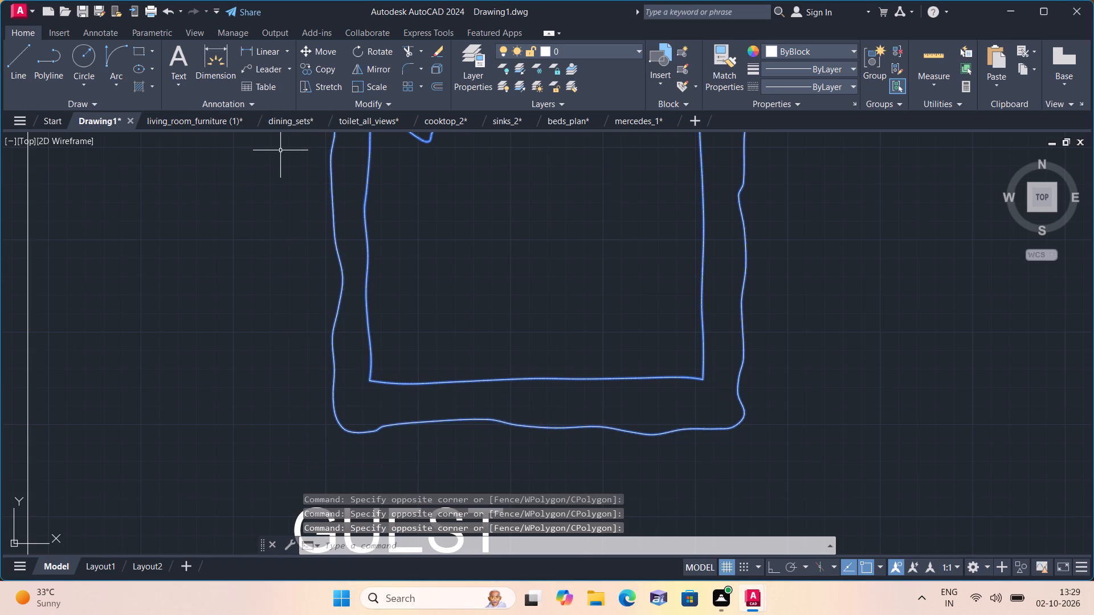
click(311, 52)
scroll(393, 112, down, 1)
scroll(422, 194, down, 1)
middle_drag(421, 203, 422, 197)
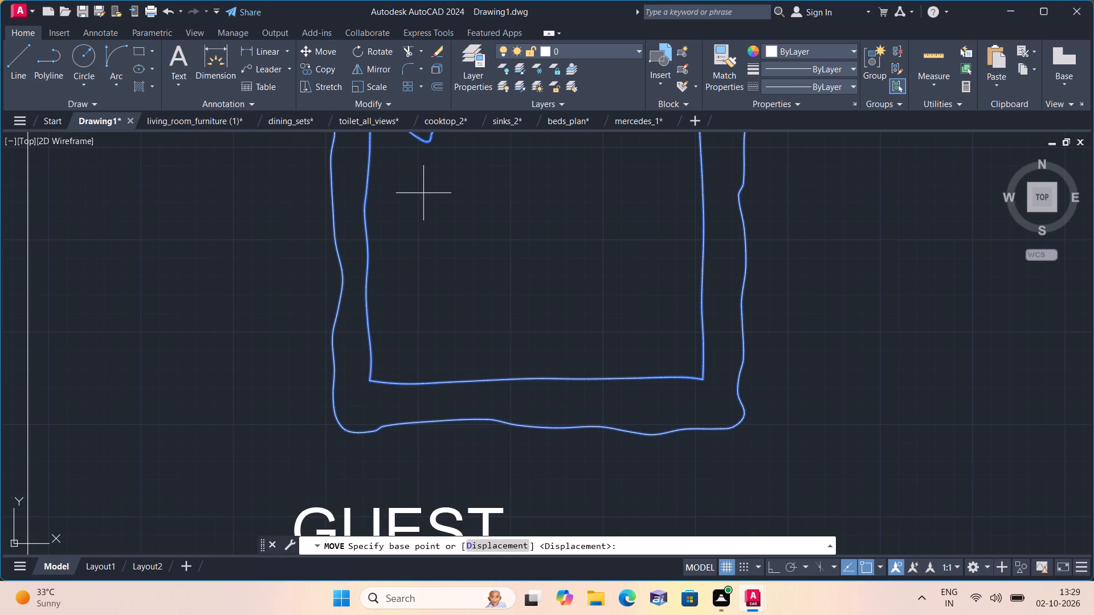
middle_drag(422, 197, 417, 285)
scroll(427, 318, down, 1)
click(460, 296)
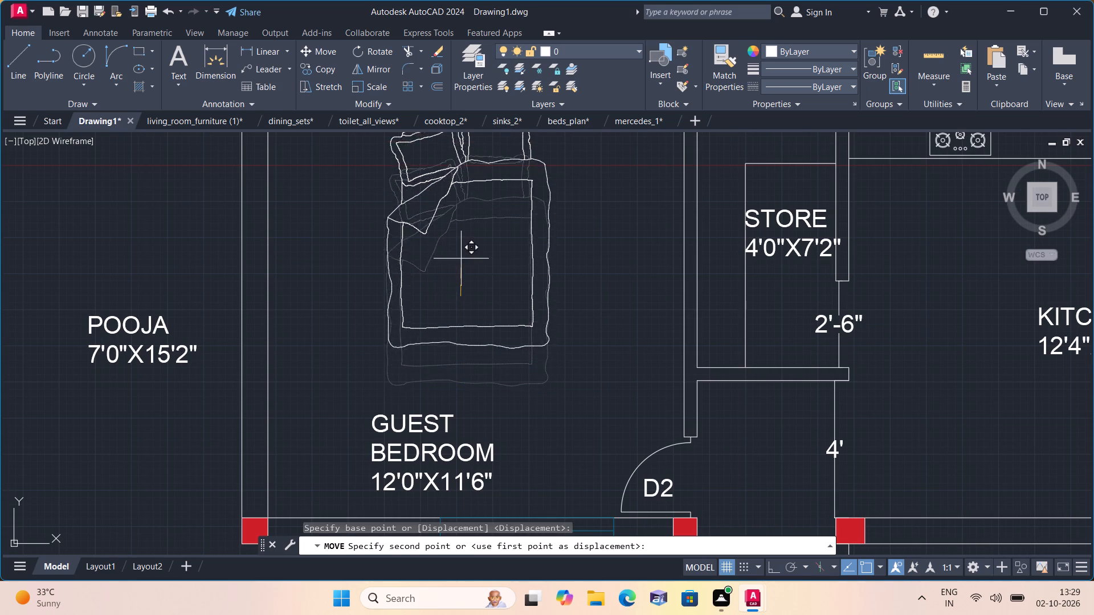
middle_drag(448, 275, 489, 341)
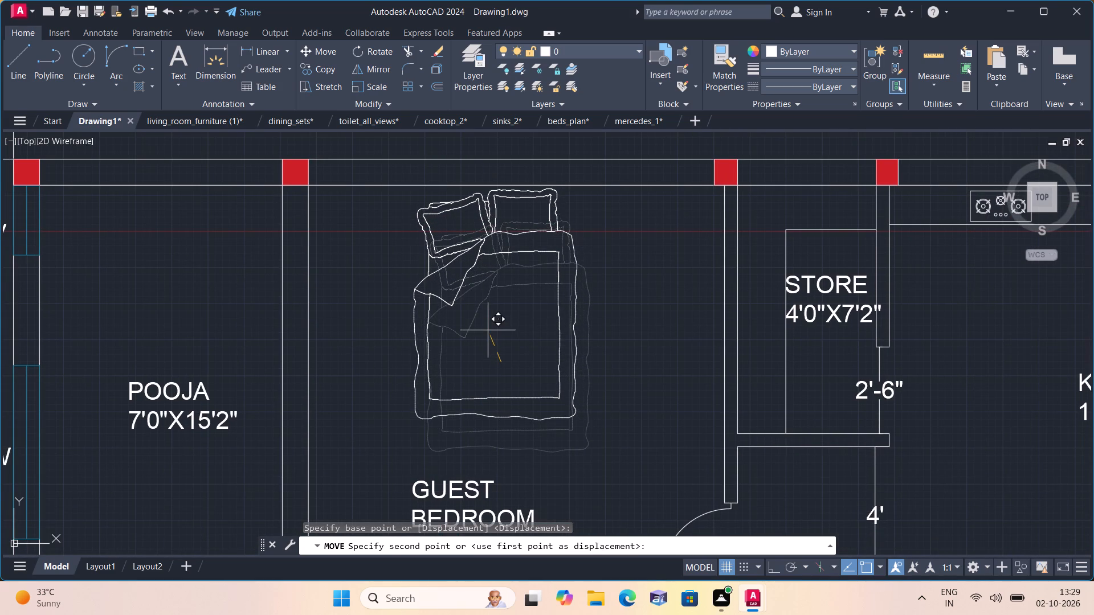
click(488, 331)
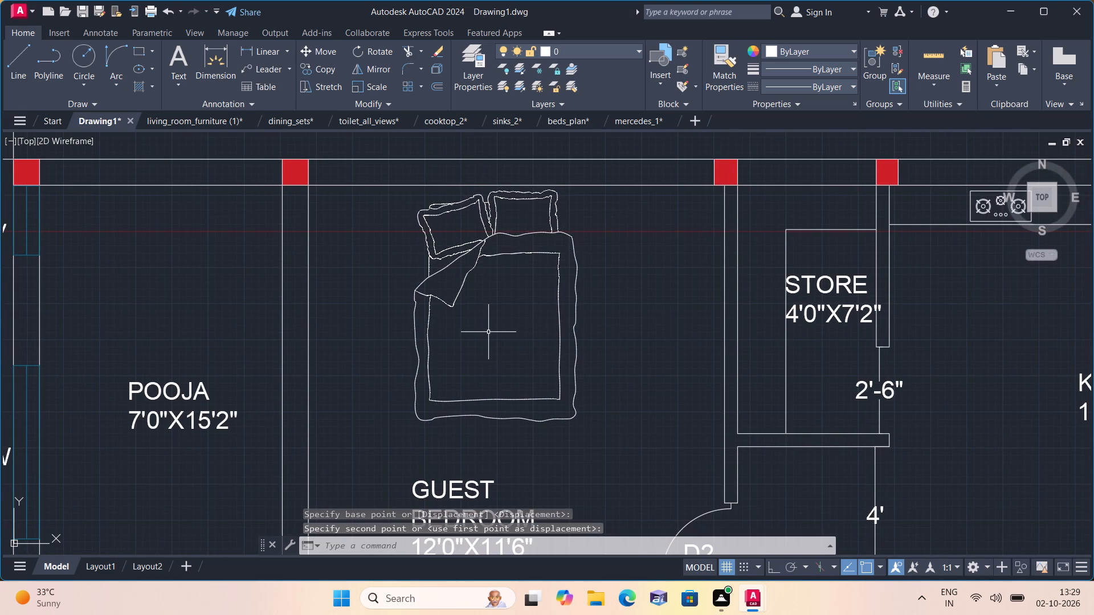
Copy the complete double bed, pillows included, from the Guest Bedroom into the Common Bedroom, above the room label.
click(610, 448)
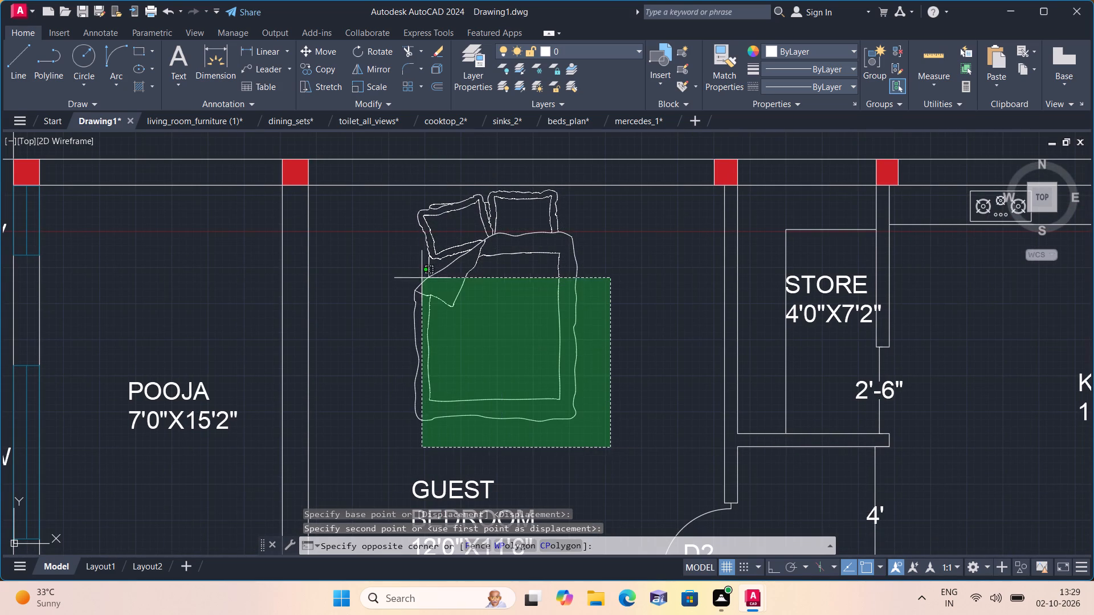
scroll(415, 189, up, 1)
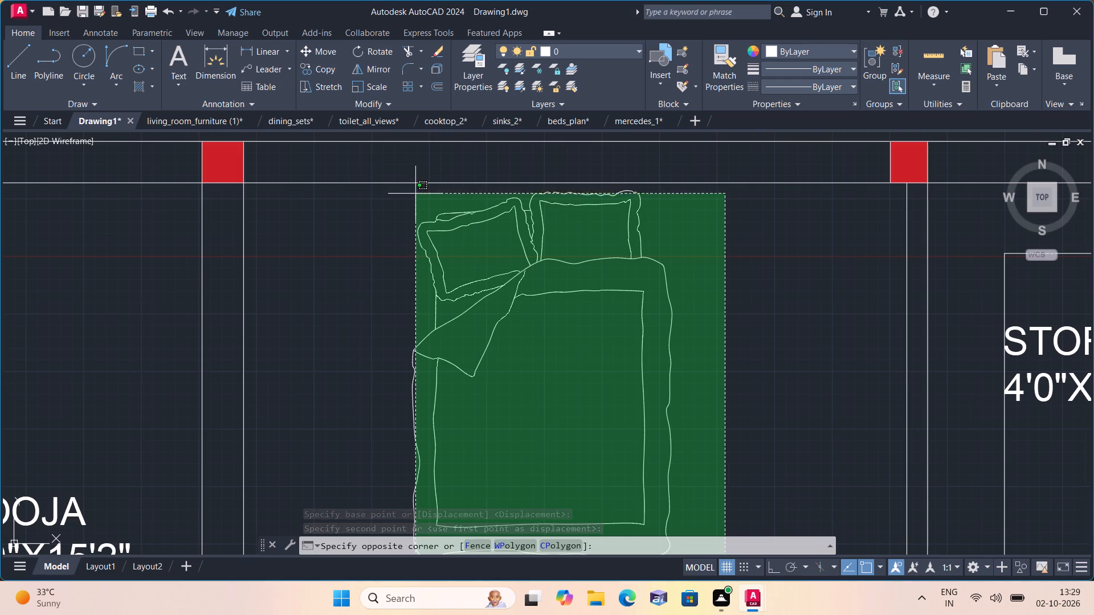
click(414, 196)
scroll(614, 244, up, 1)
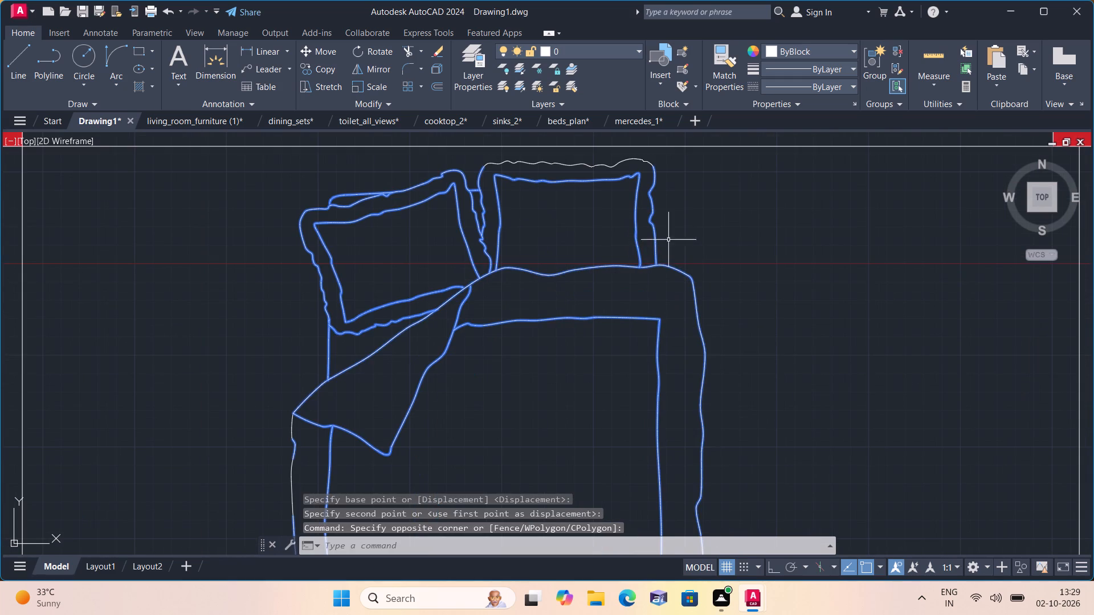
middle_drag(726, 239, 753, 285)
drag(765, 309, 761, 303)
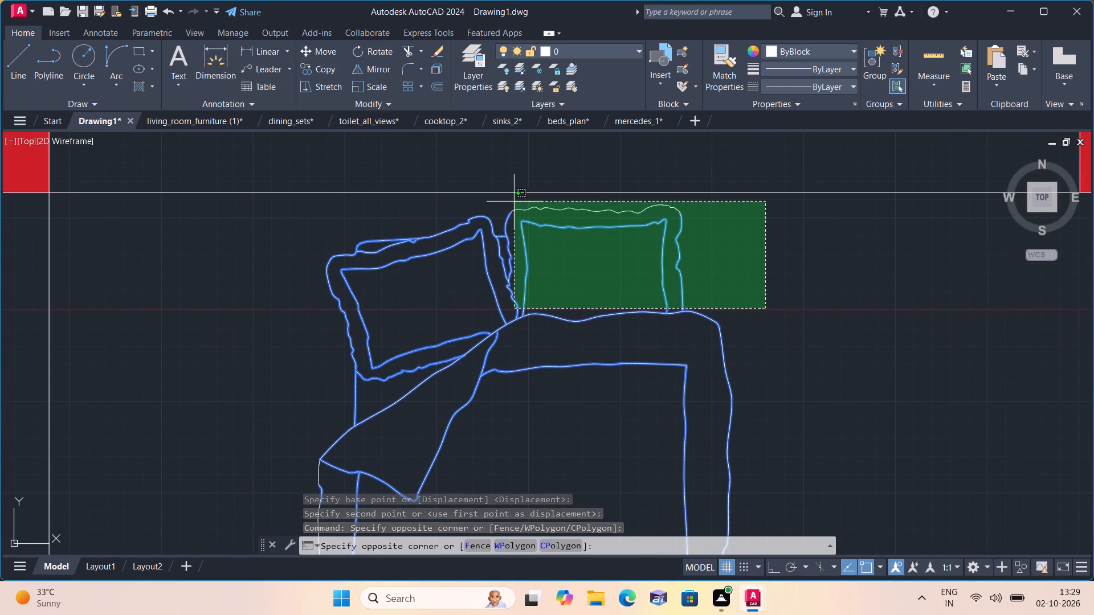
click(502, 206)
click(765, 243)
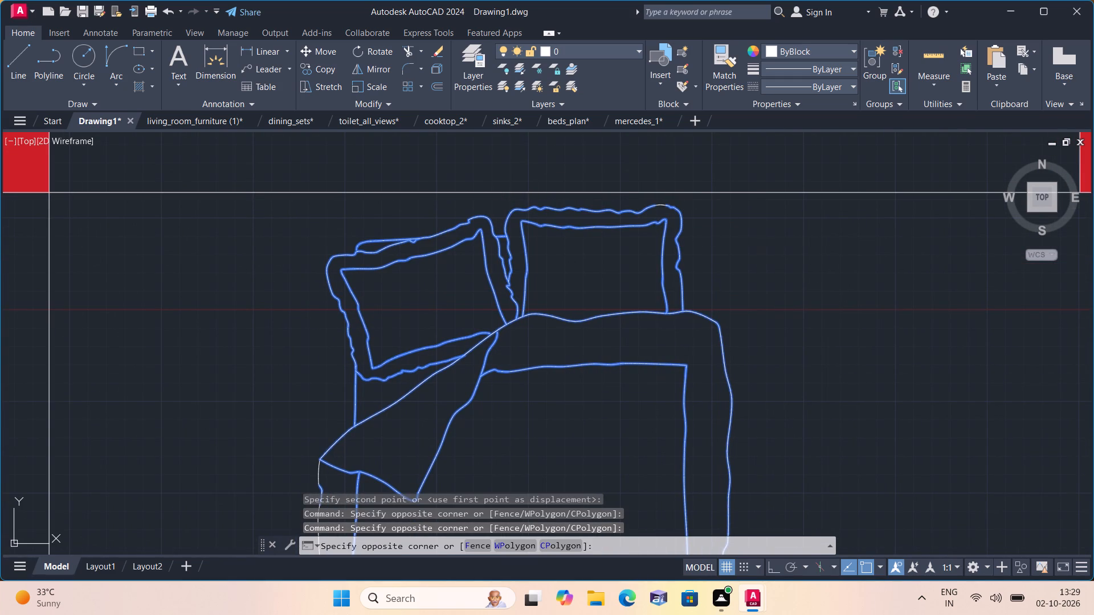
scroll(664, 222, up, 3)
click(581, 146)
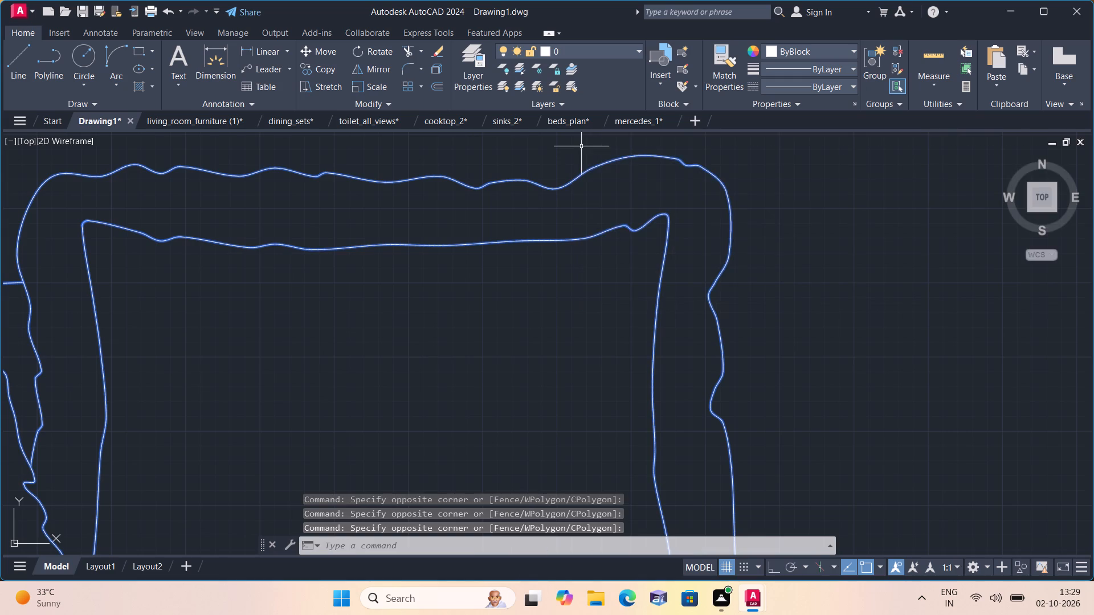
scroll(581, 147, down, 5)
click(568, 268)
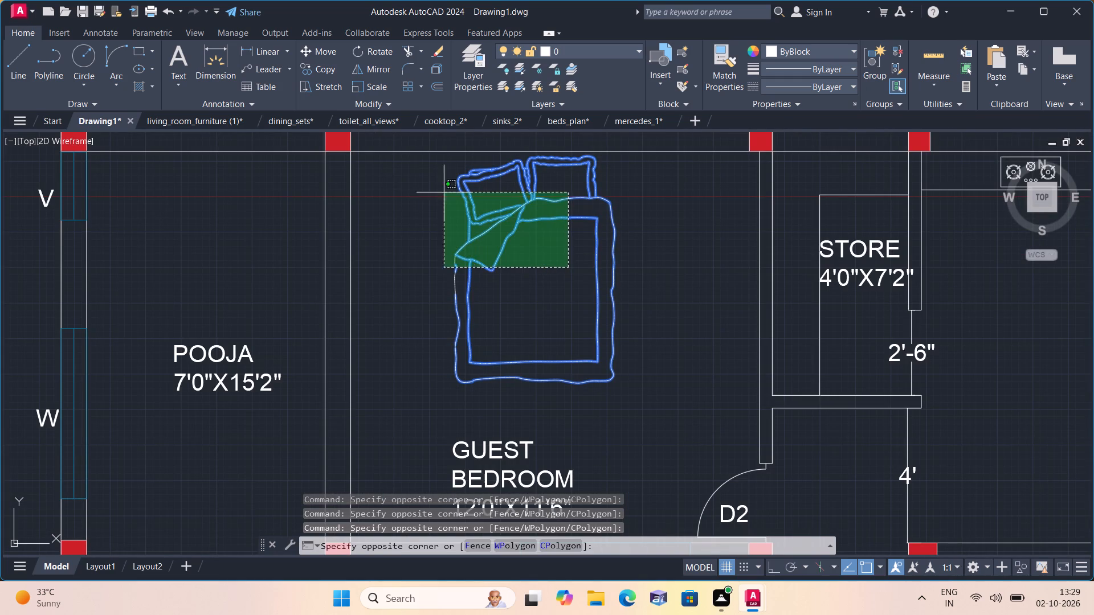
click(426, 162)
drag(554, 366, 545, 356)
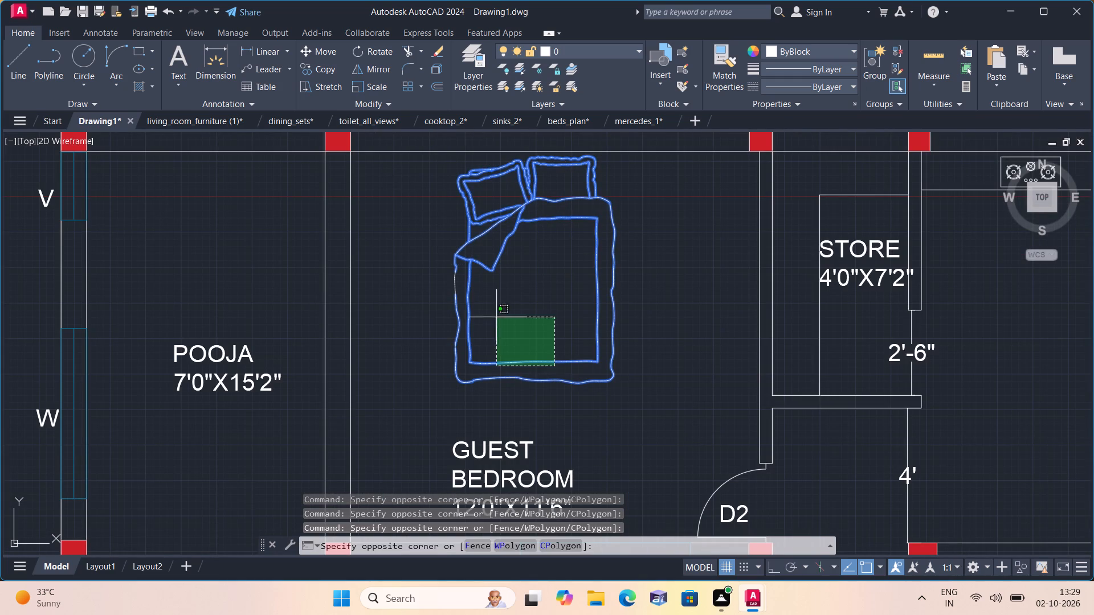
click(428, 245)
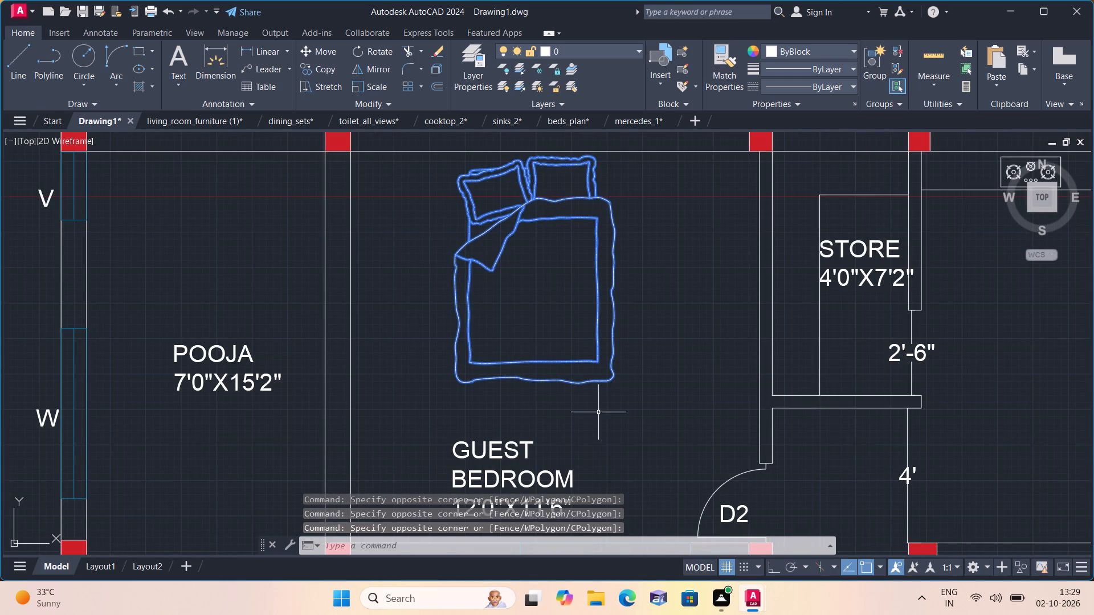
click(627, 419)
click(378, 266)
click(323, 72)
click(545, 255)
scroll(529, 274, down, 2)
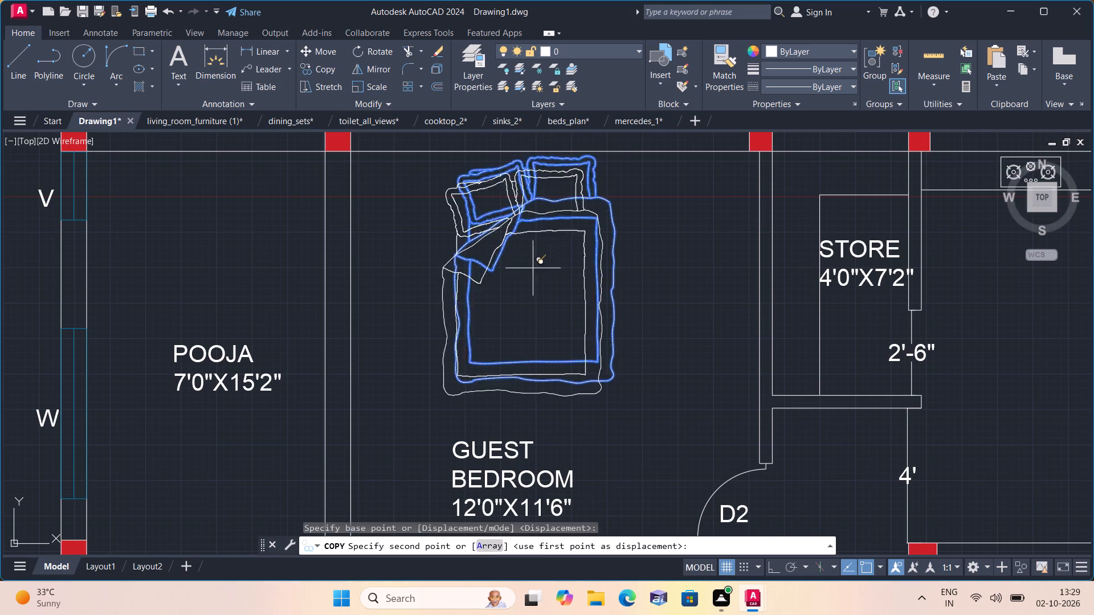
scroll(524, 310, down, 1)
middle_drag(526, 322, 519, 178)
scroll(450, 285, up, 3)
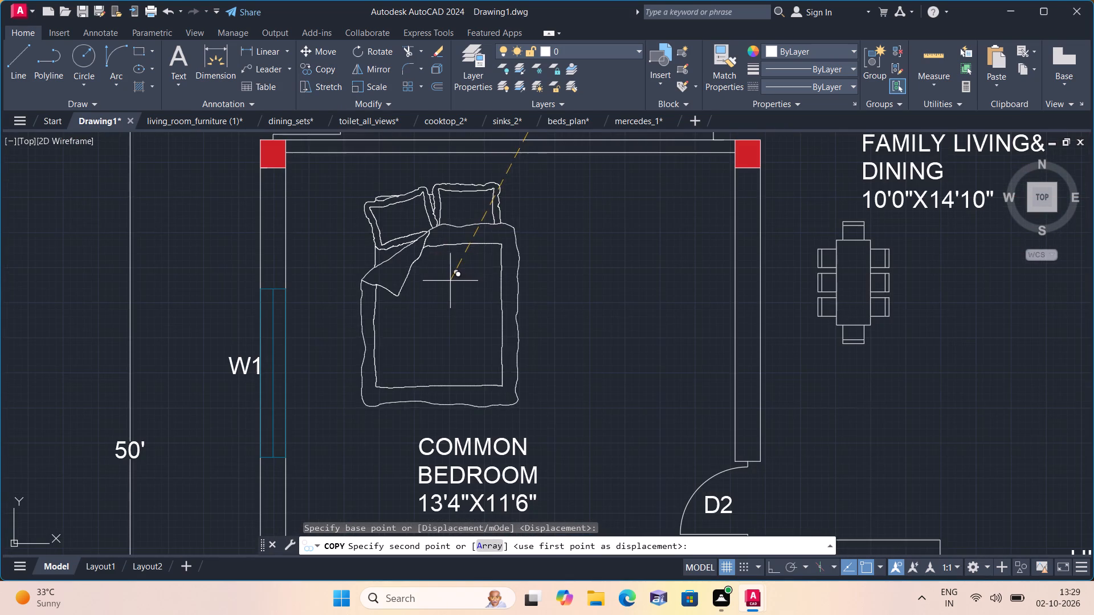
click(482, 263)
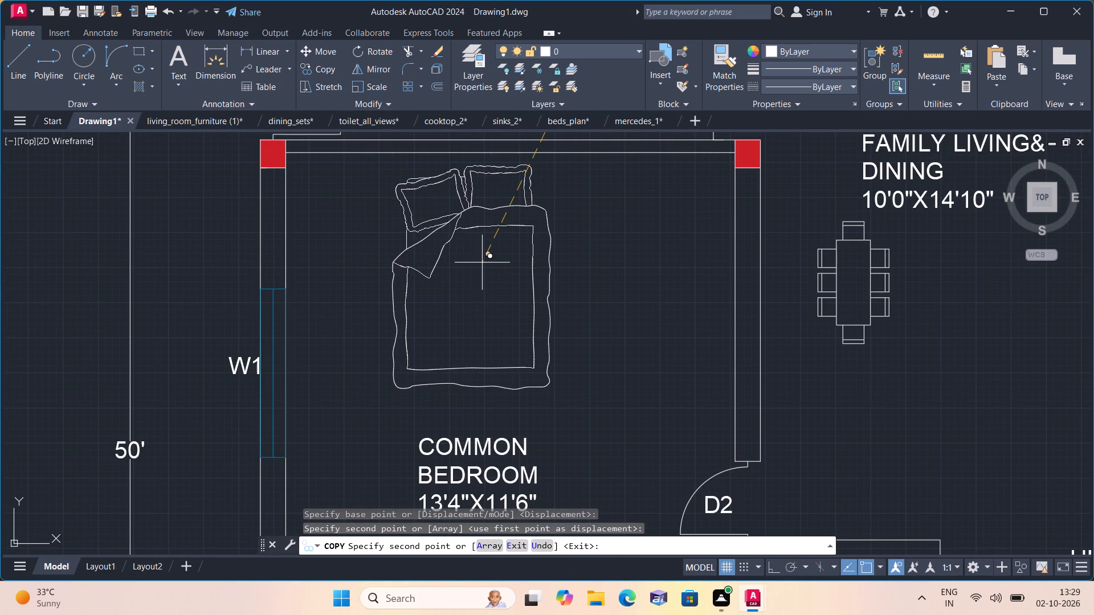
Place a second copy of the double bed in the empty space east of the house plan and end copying.
scroll(530, 282, down, 5)
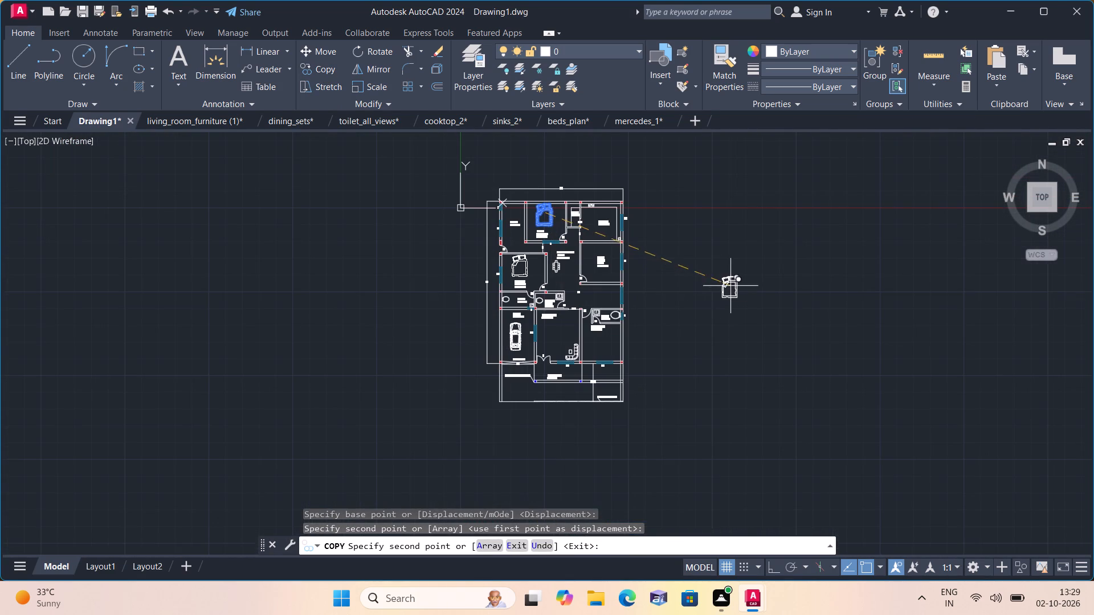
click(749, 289)
key(Escape)
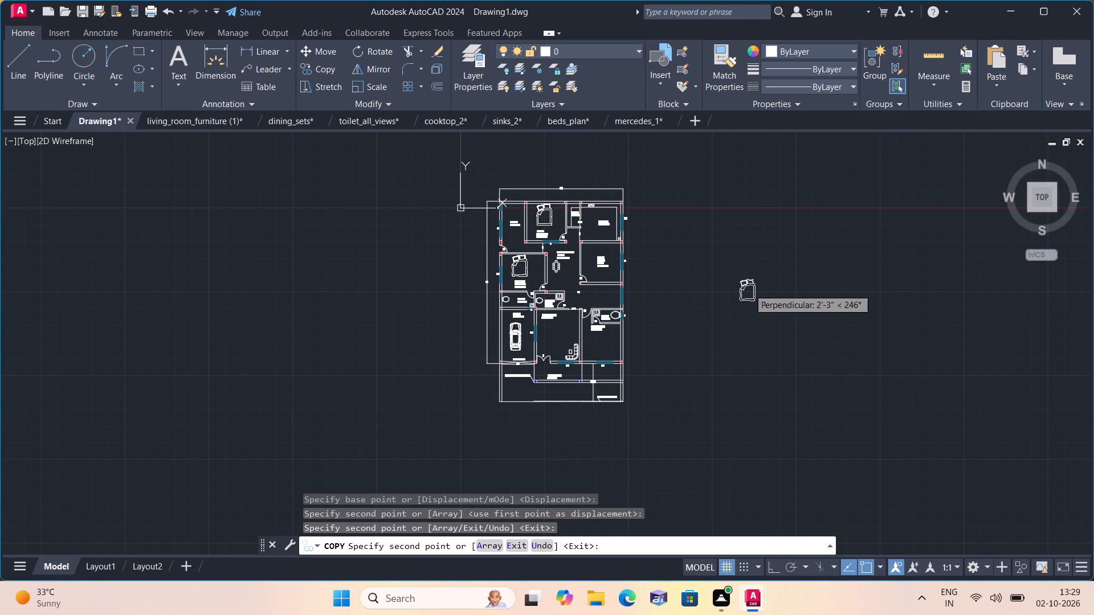
With Ortho on, rotate the spare double bed outside the plan by 270° so its pillows face east.
key(F8)
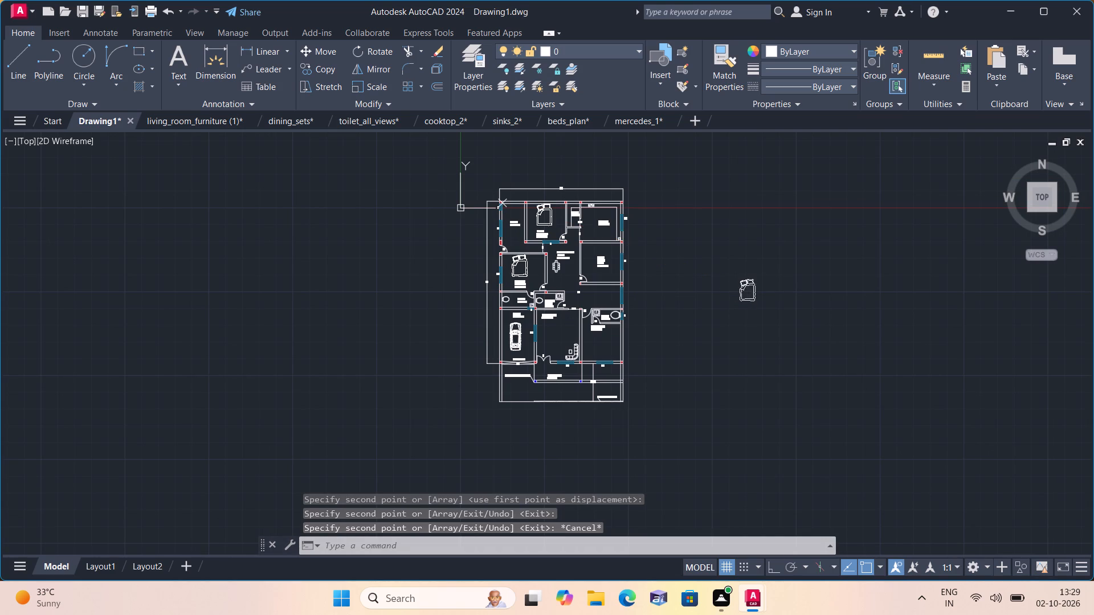
drag(709, 261, 770, 333)
click(824, 361)
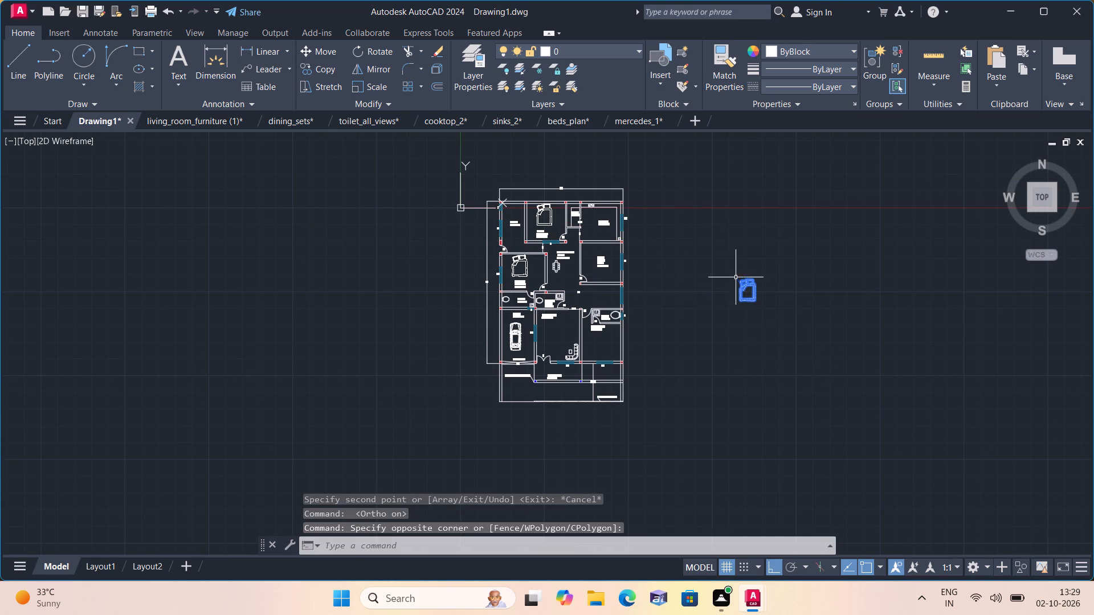
click(374, 47)
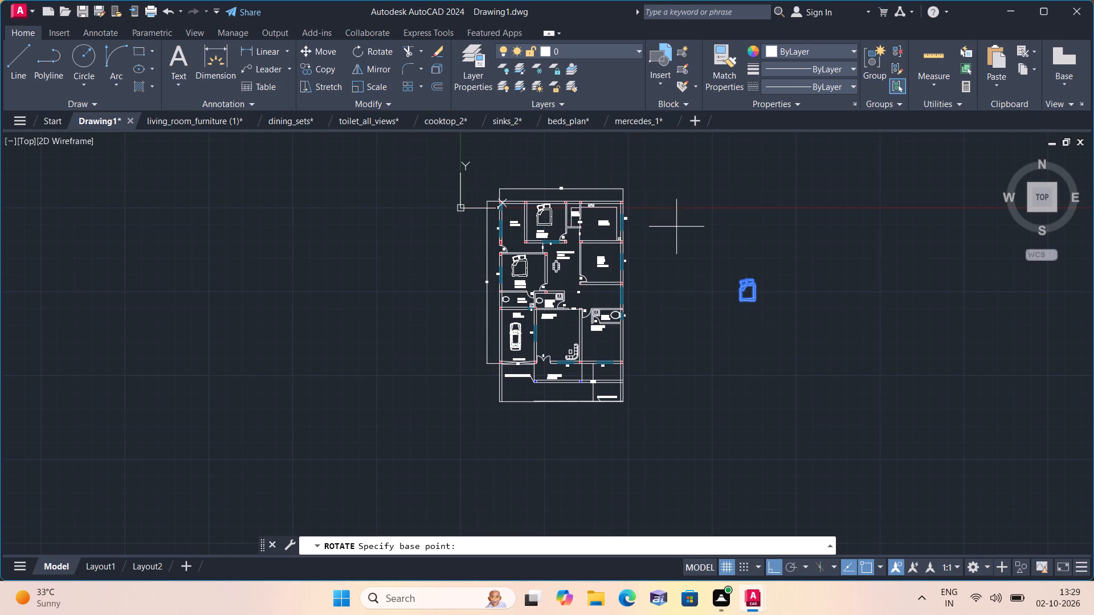
click(732, 283)
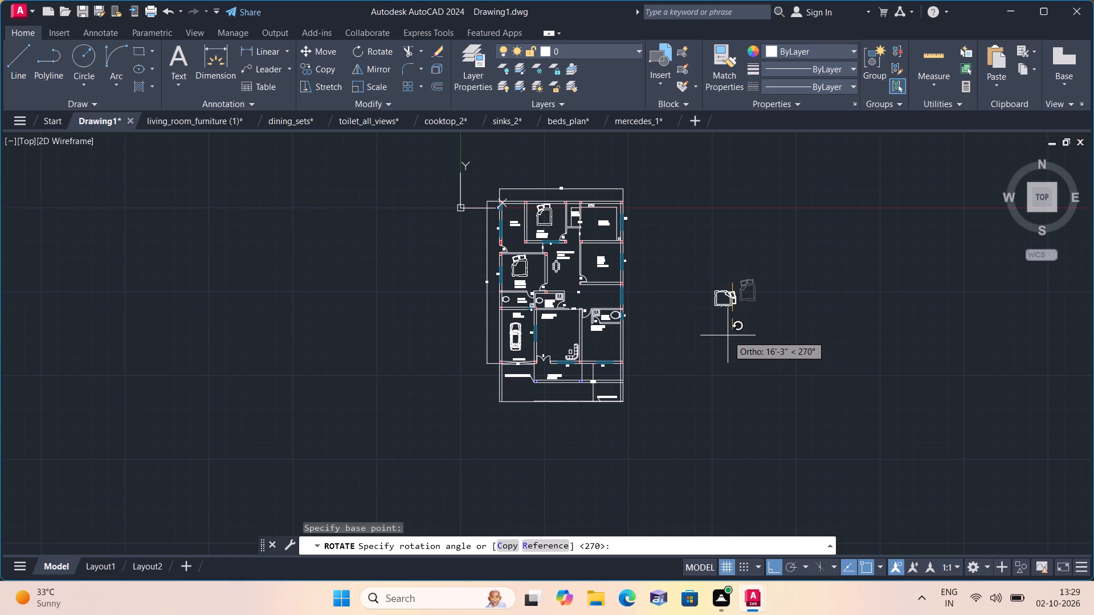
click(728, 335)
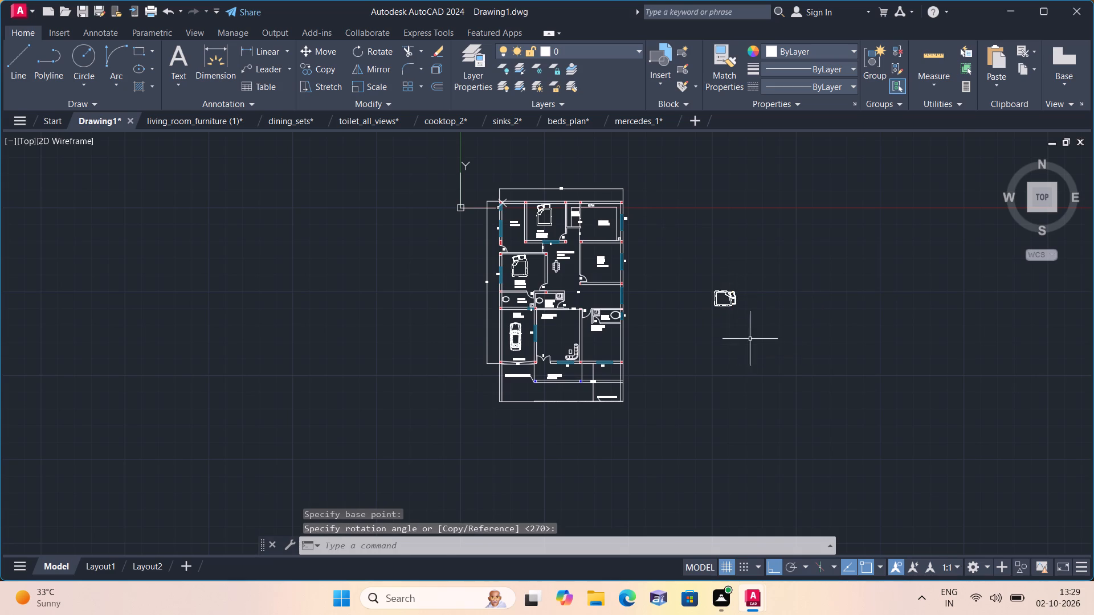
With Ortho off, move the rotated double bed into the M.Bedroom, below the room label with its pillows near the east wall.
scroll(755, 337, up, 2)
drag(755, 336, 752, 327)
click(588, 178)
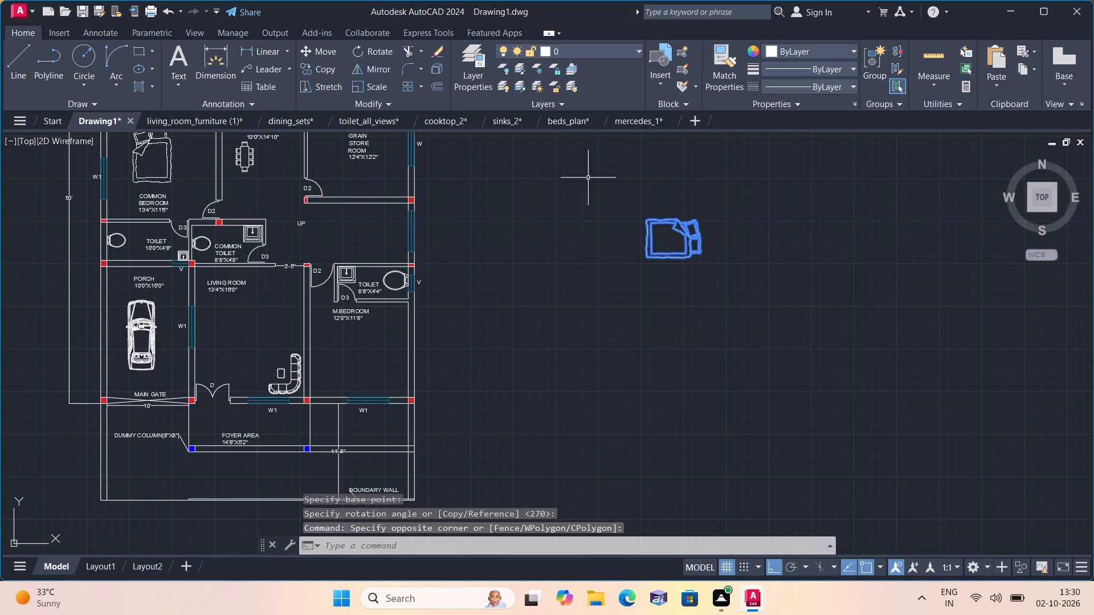
click(328, 48)
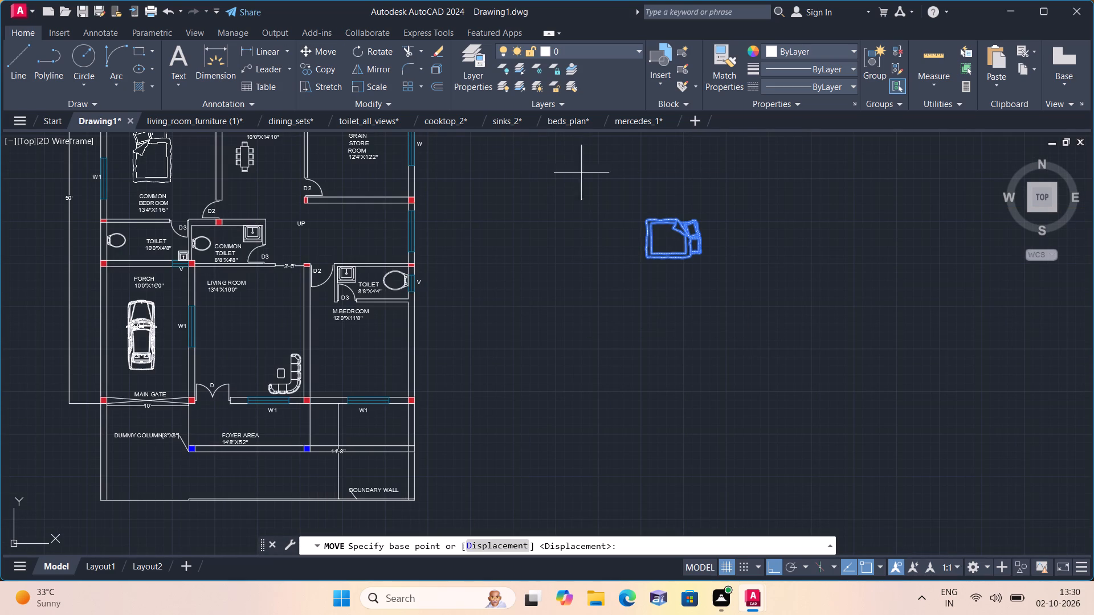
key(F8)
drag(669, 249, 659, 251)
scroll(320, 360, up, 1)
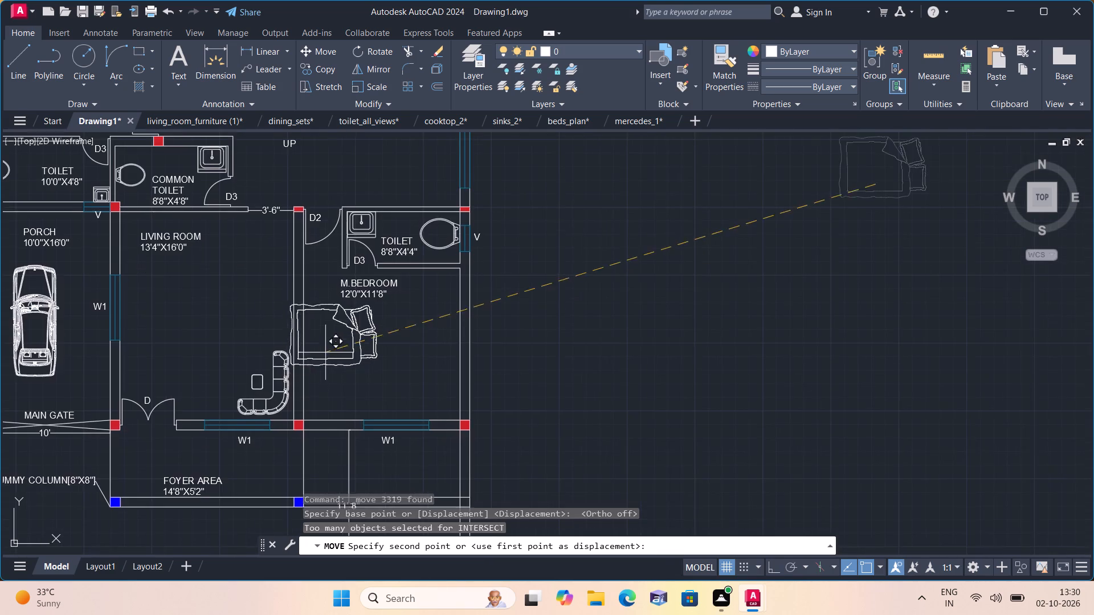
middle_drag(325, 352, 402, 283)
click(478, 293)
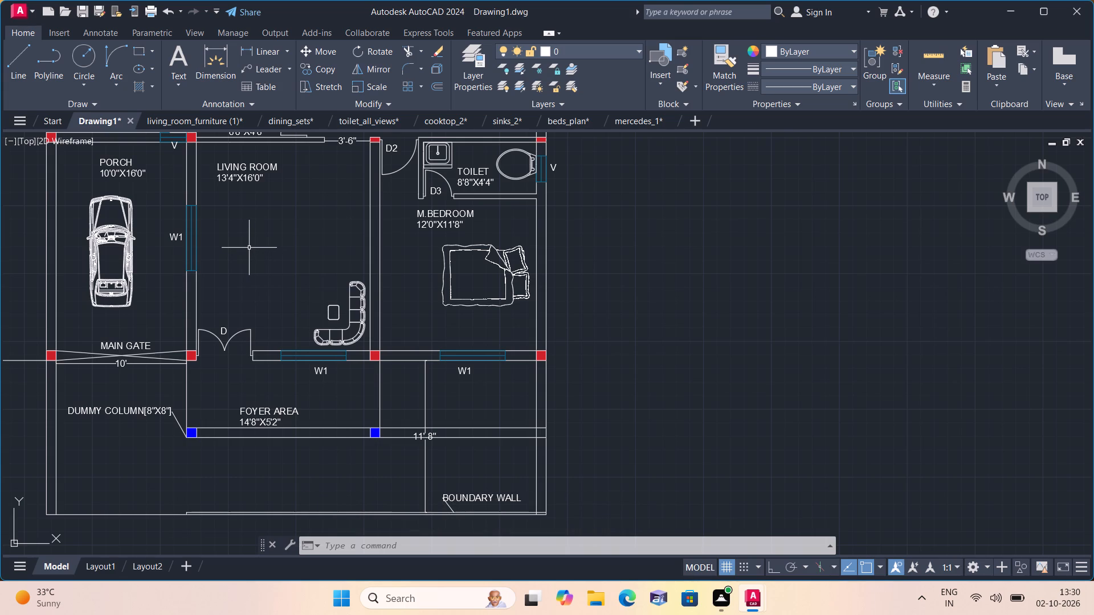
Examine the furnished floor plan room by room, checking the placement of beds, fixtures, dining set, sofa and car.
scroll(247, 251, down, 3)
scroll(190, 207, up, 3)
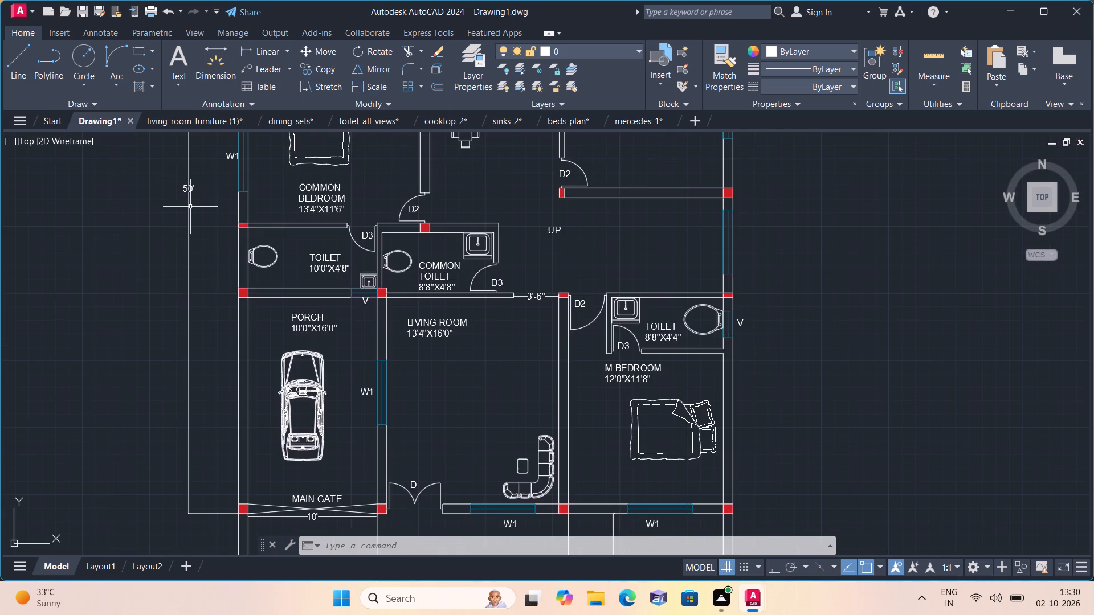
scroll(190, 207, up, 1)
scroll(190, 209, down, 2)
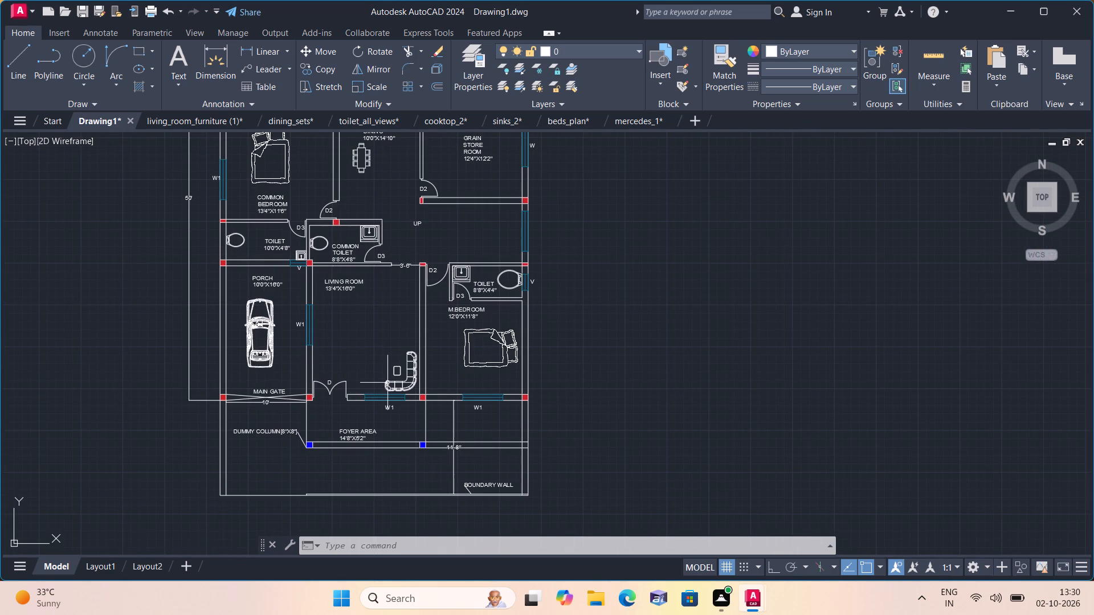
middle_drag(389, 380, 389, 330)
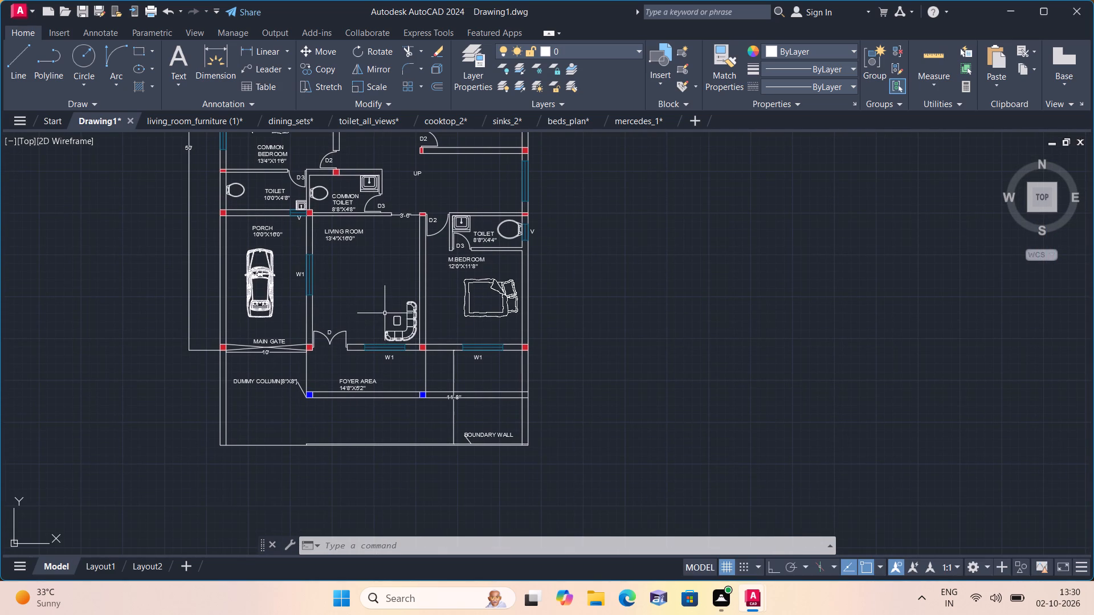
scroll(385, 313, up, 1)
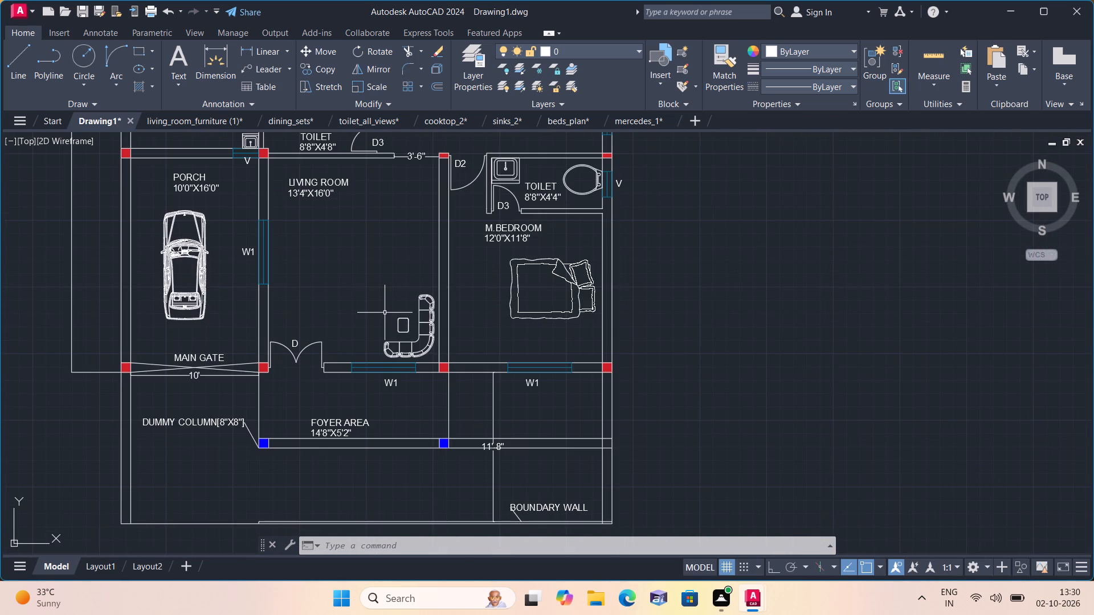
scroll(385, 313, down, 2)
middle_drag(383, 309, 403, 372)
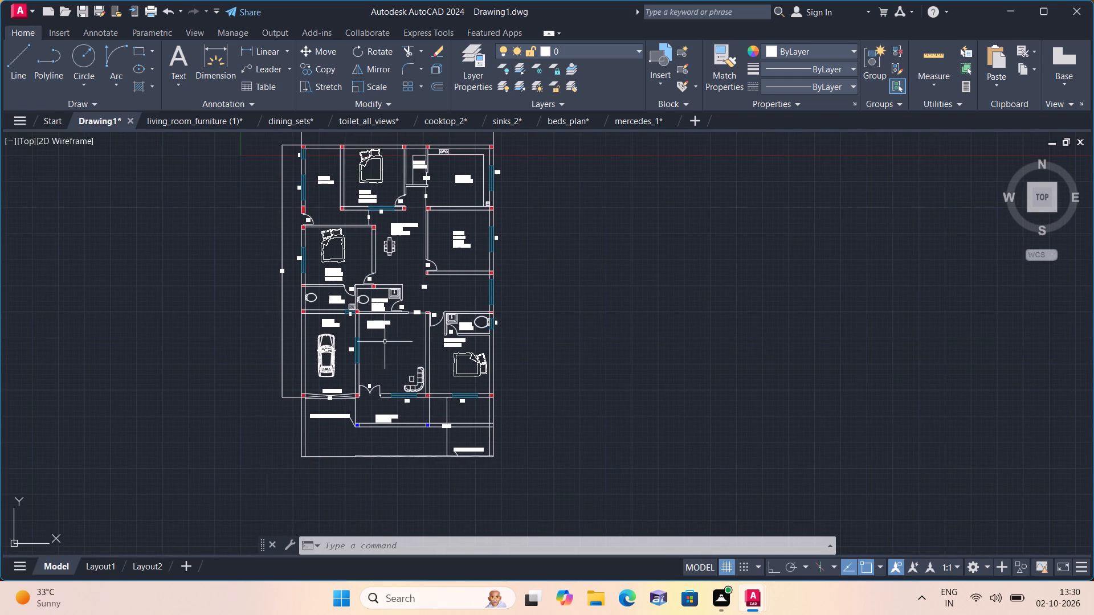
middle_drag(385, 342, 369, 412)
scroll(319, 316, up, 1)
scroll(279, 231, up, 1)
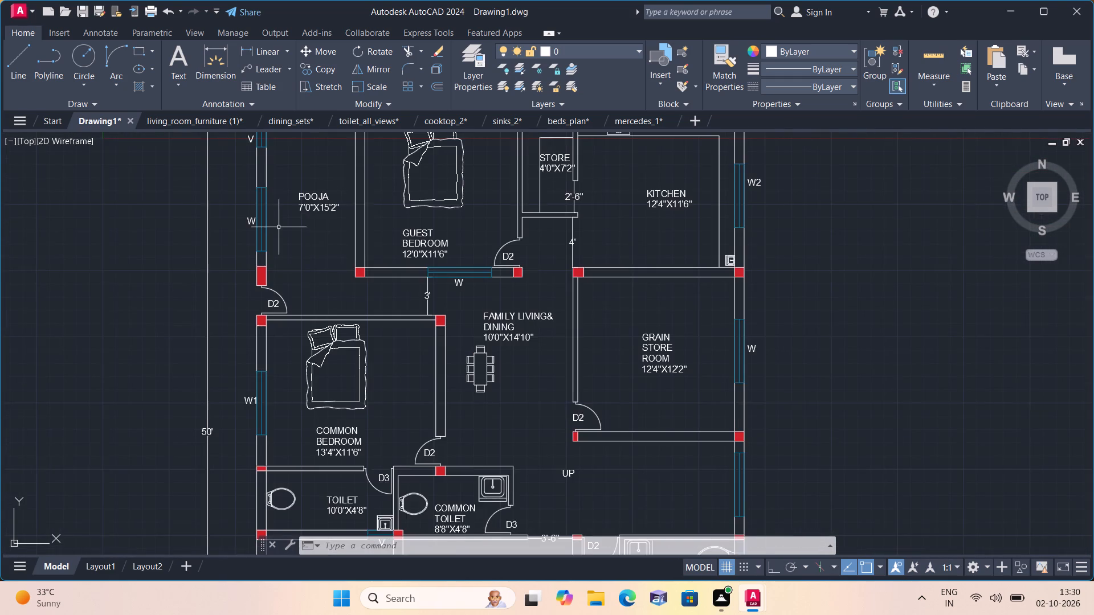
middle_drag(279, 228, 247, 355)
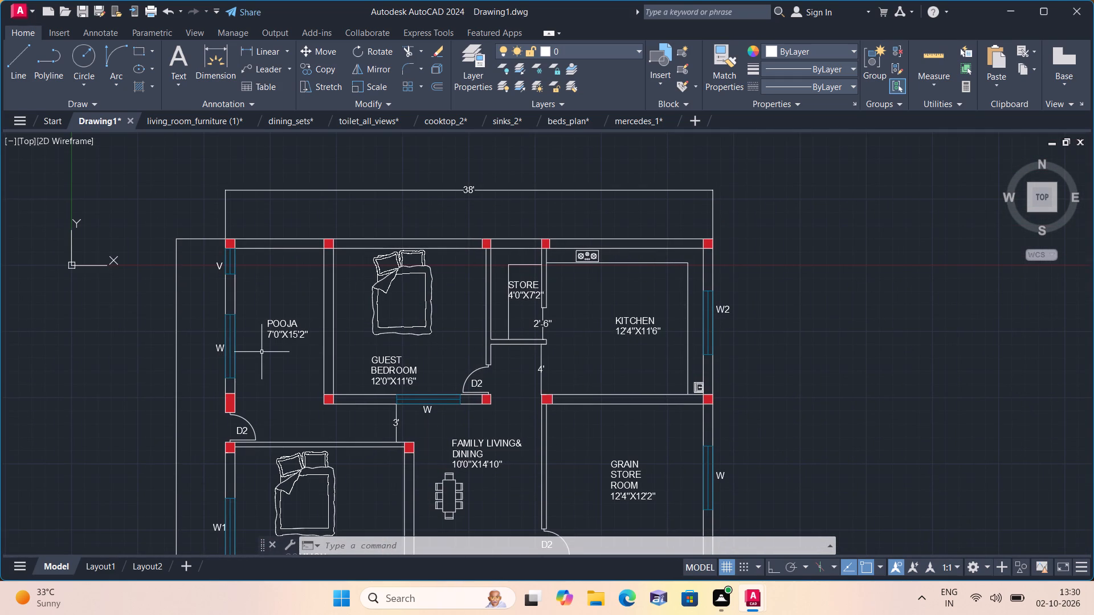
middle_drag(430, 380, 392, 306)
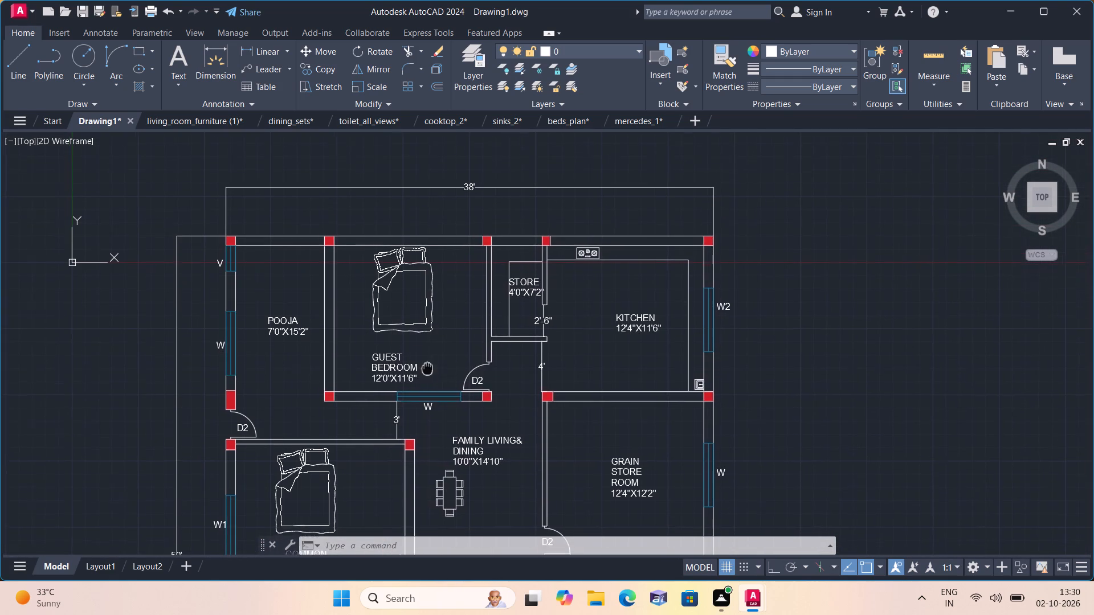
middle_drag(392, 306, 368, 266)
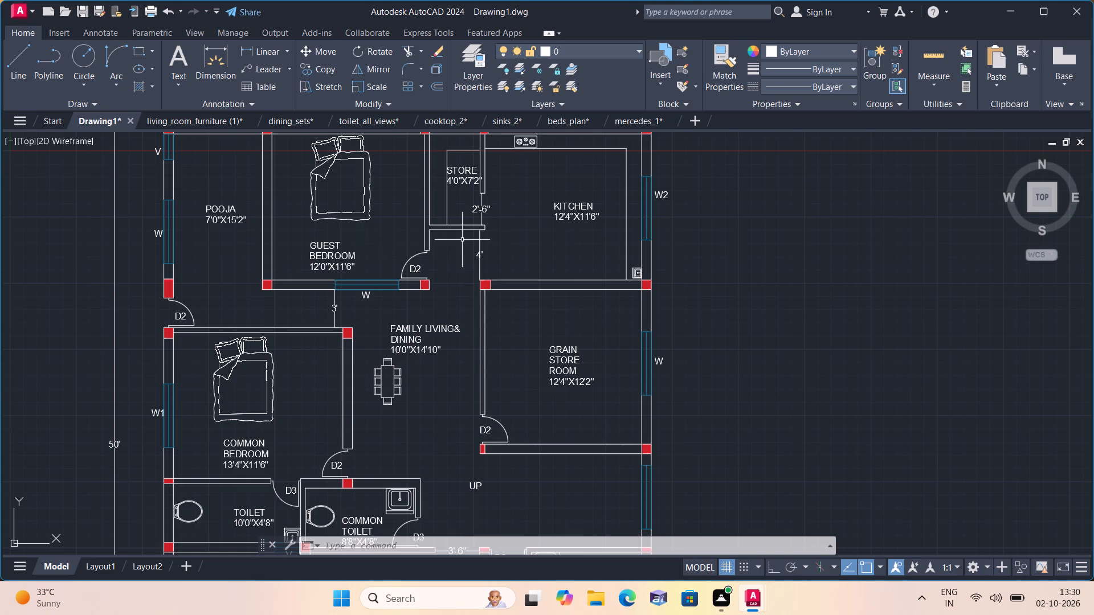
middle_drag(412, 315, 385, 279)
scroll(385, 278, down, 1)
middle_drag(385, 279, 373, 261)
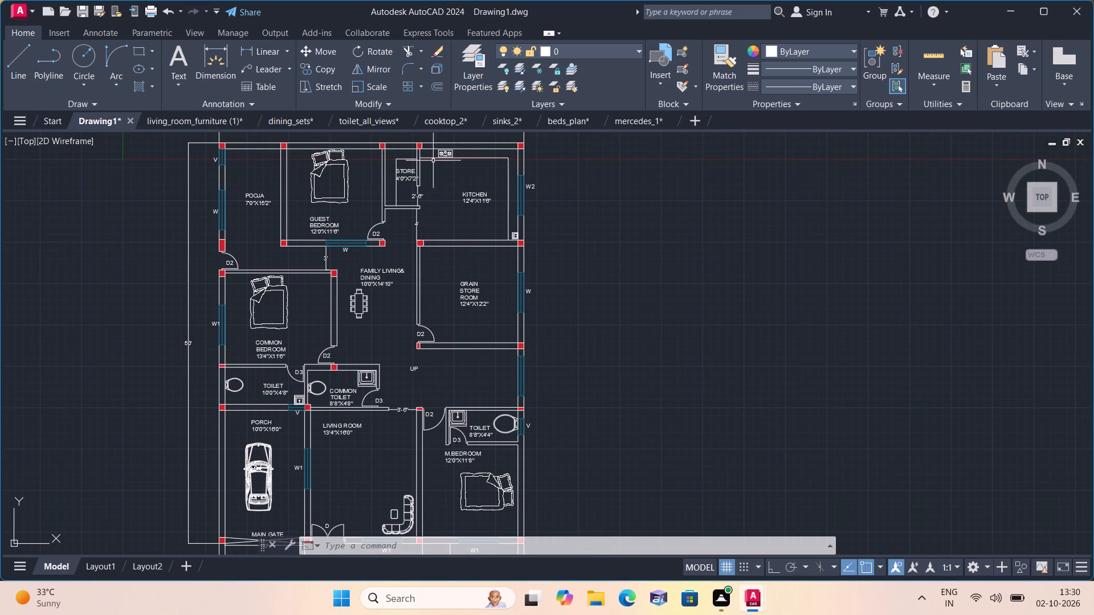
Close the mercedes_1, beds_plan, sinks_2 and cooktop_2 drawings, saving the changes in each.
click(671, 118)
click(532, 329)
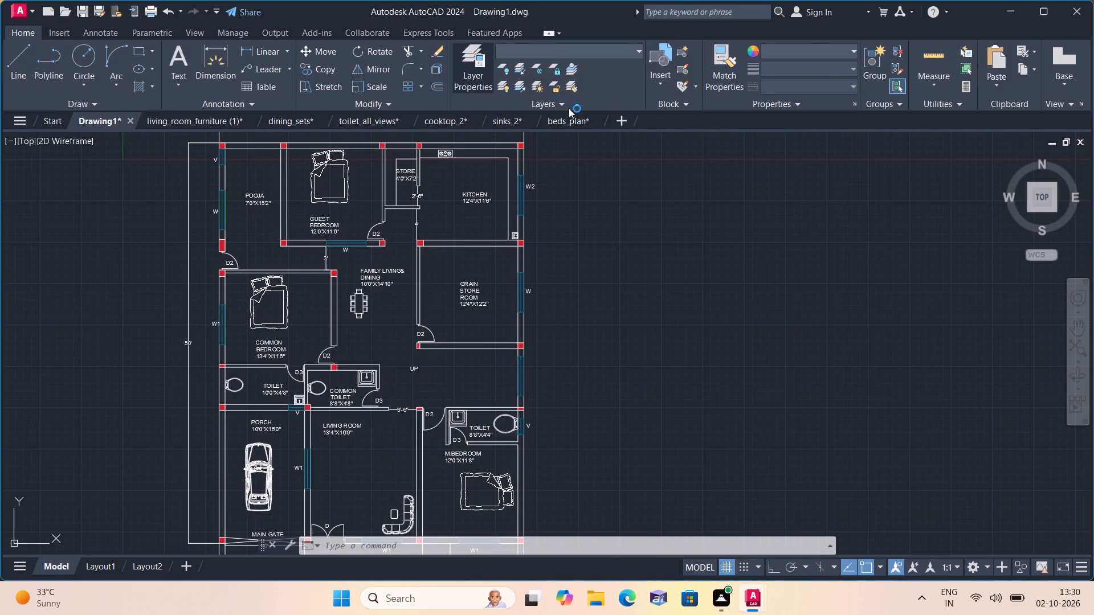
click(595, 122)
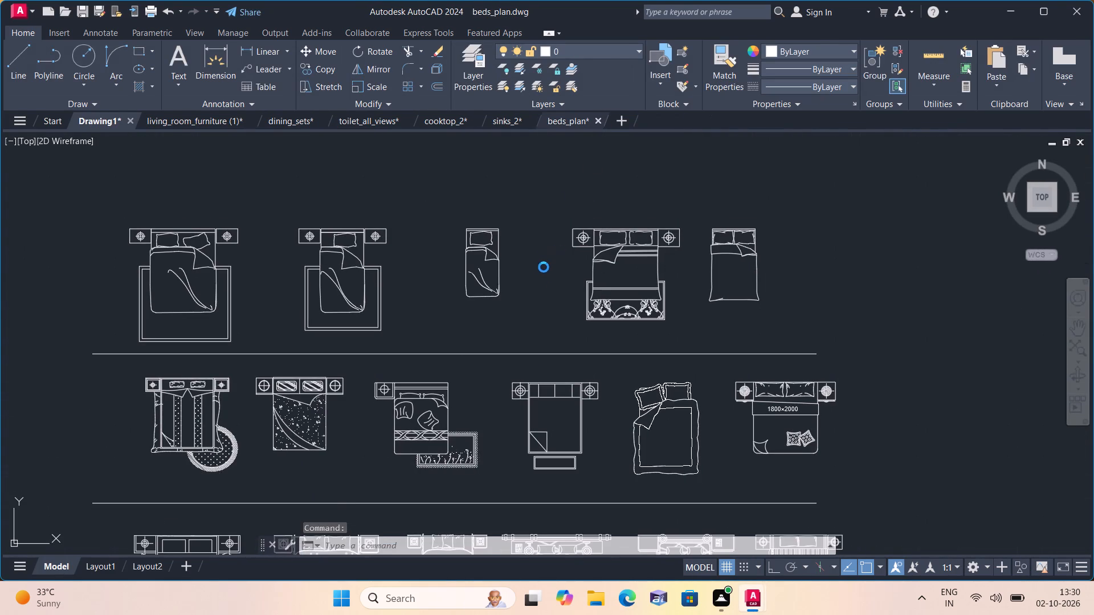
click(531, 327)
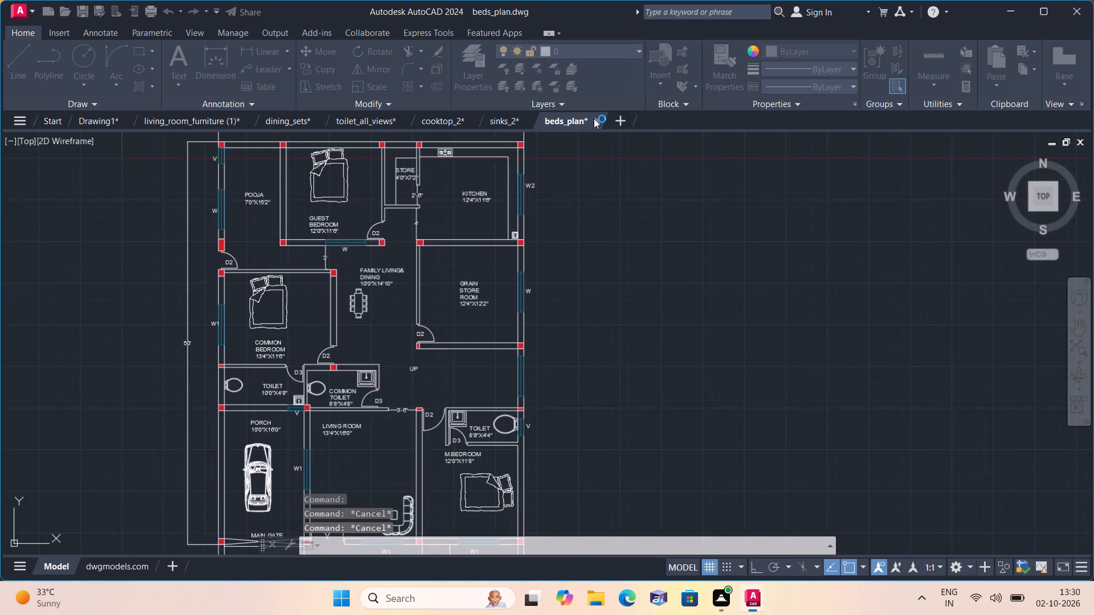
click(532, 118)
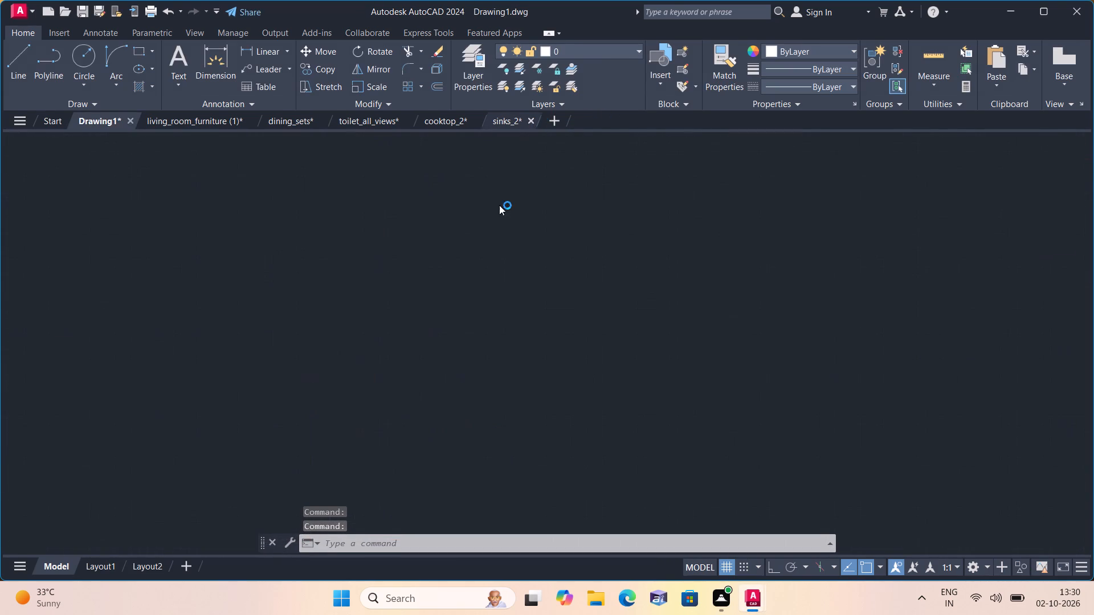
click(534, 323)
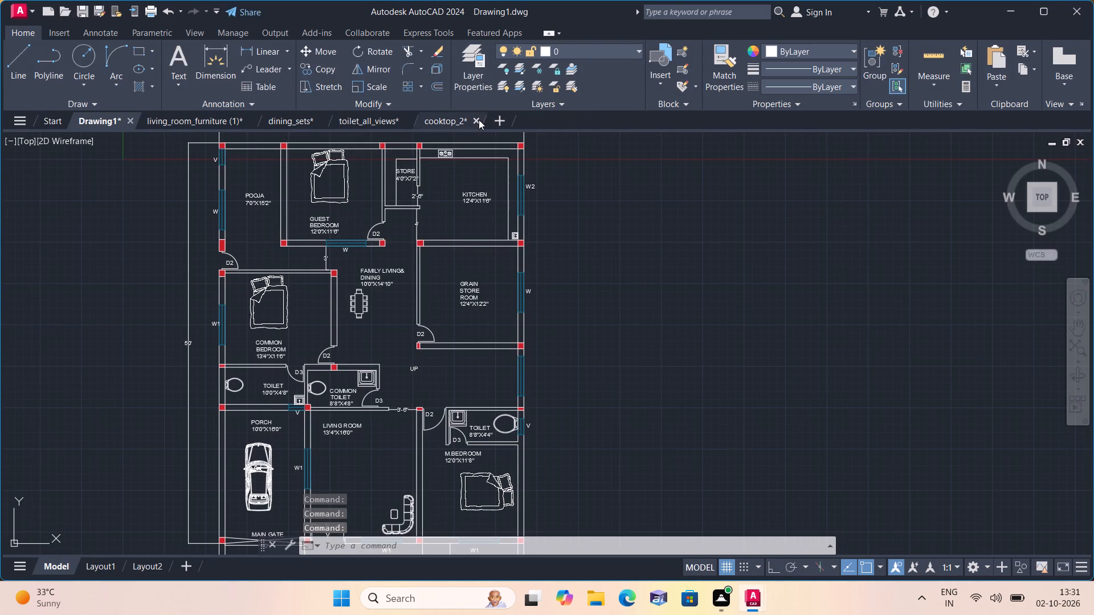
click(477, 117)
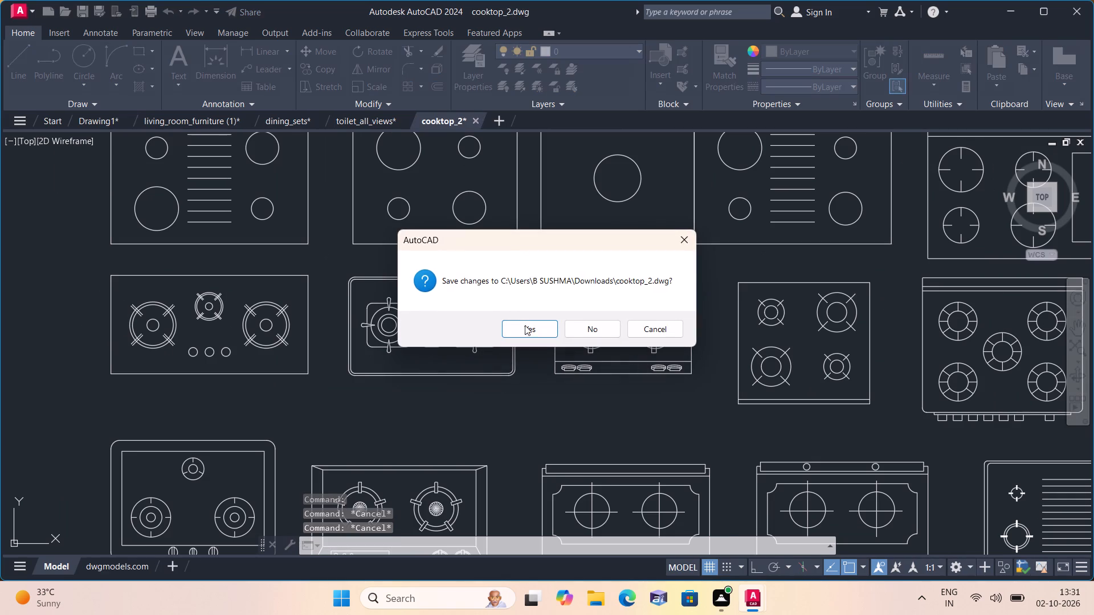
click(528, 332)
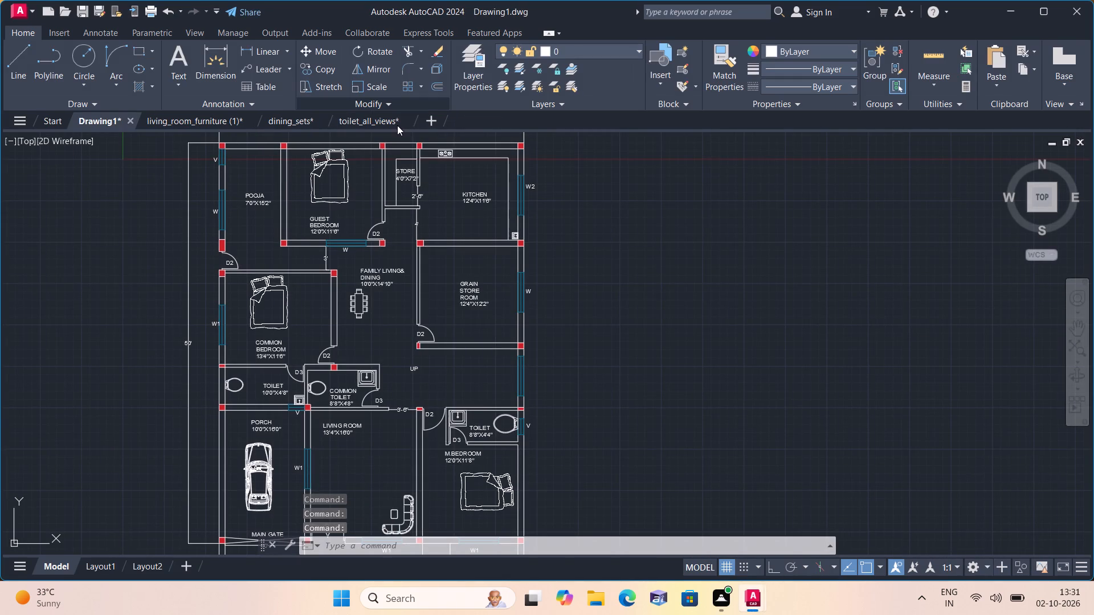
Close the toilet_all_views, dining_sets and living_room_furniture (1) drawings, saving their changes, so only Drawing1 is left open.
click(403, 119)
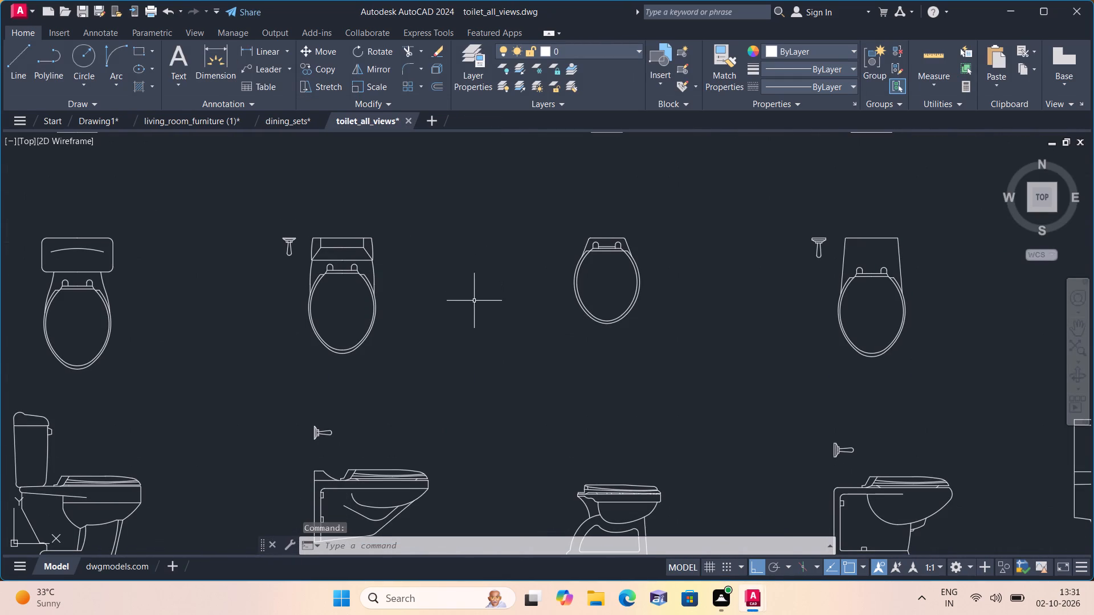
click(407, 120)
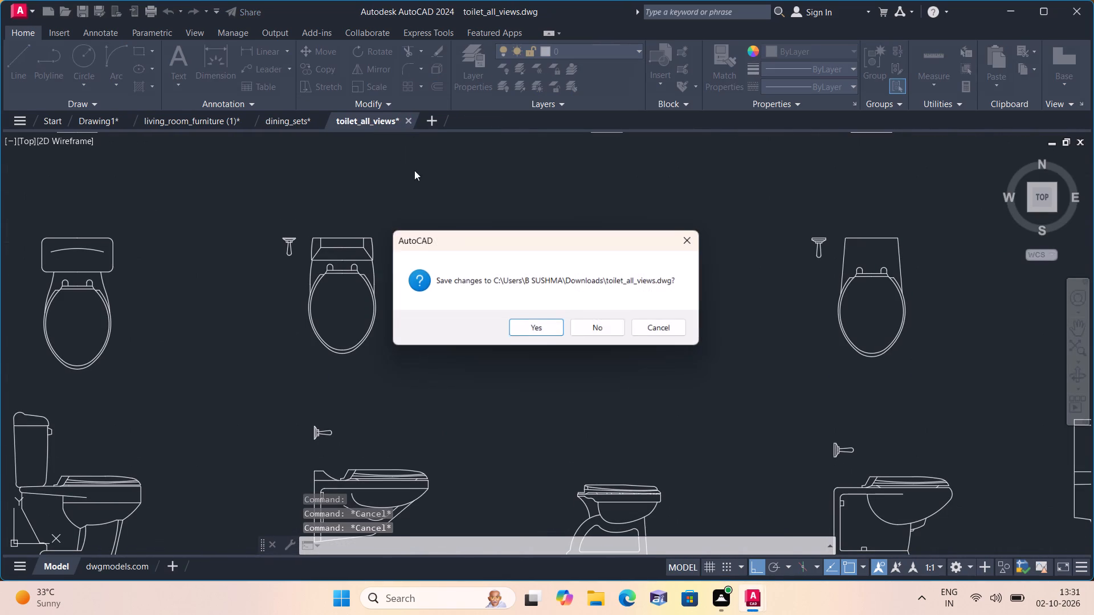
click(530, 331)
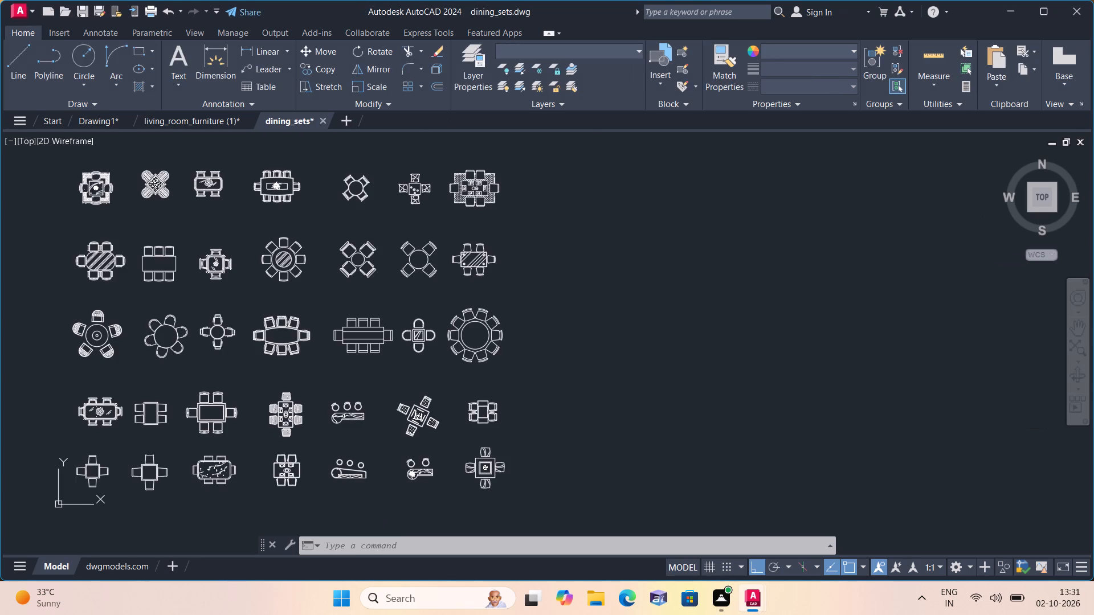
click(326, 118)
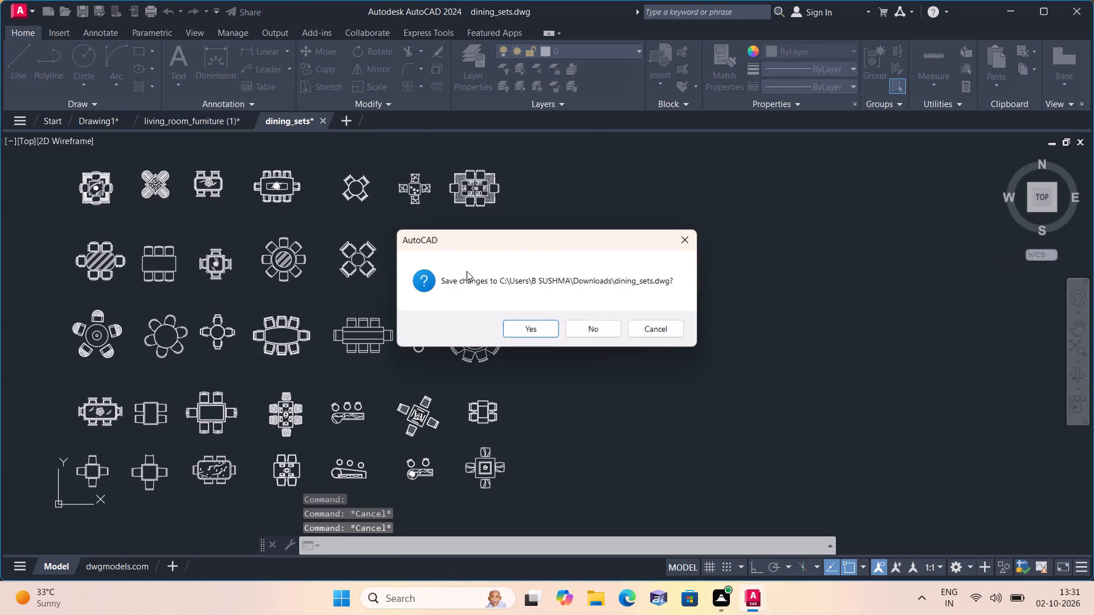
click(524, 326)
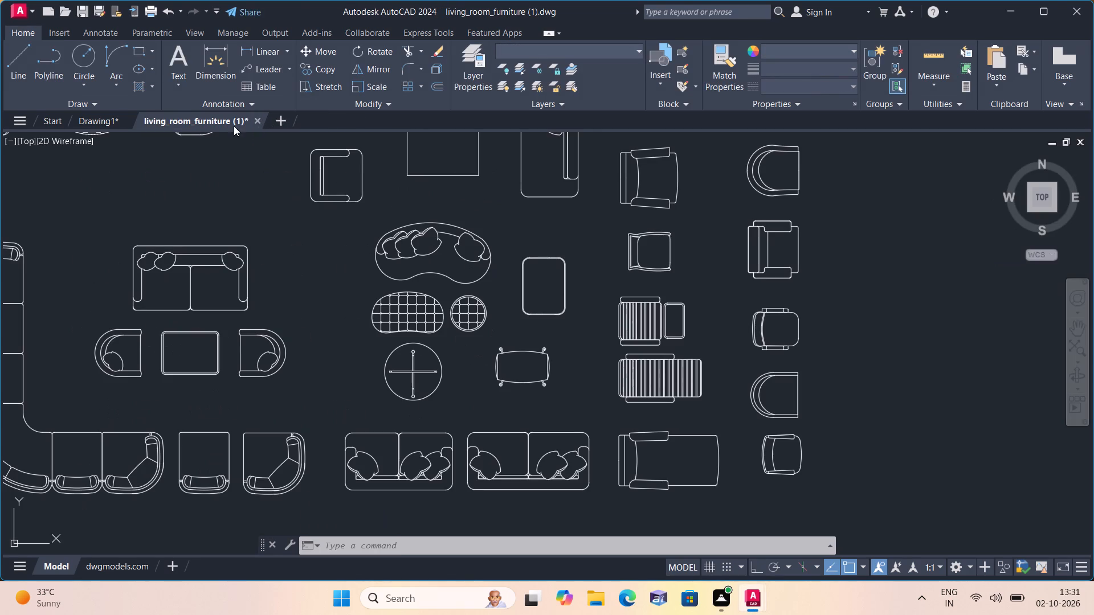
click(253, 116)
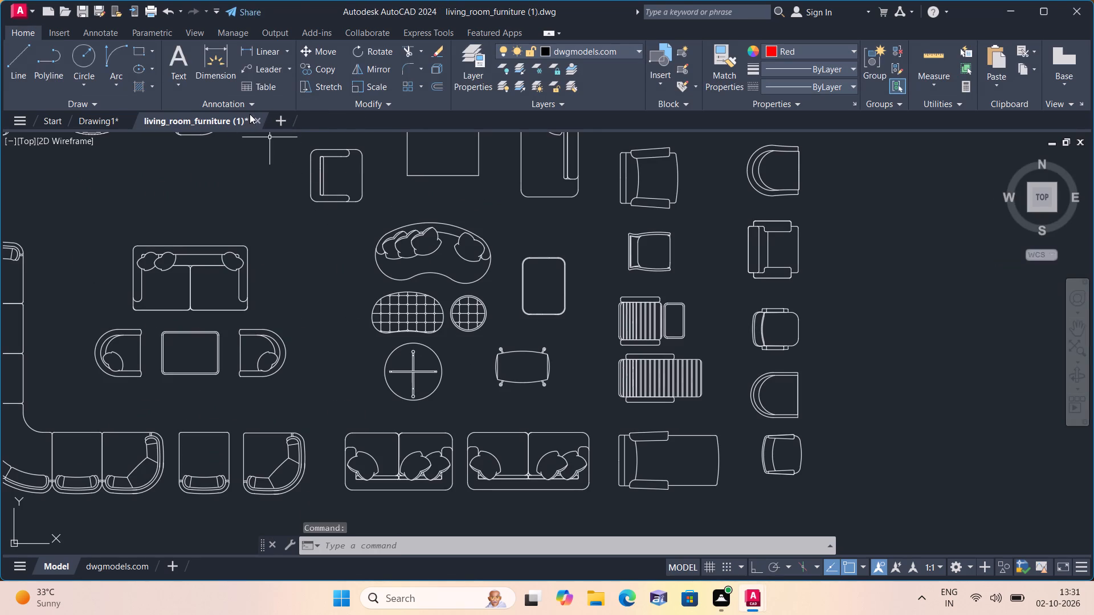
click(255, 120)
click(497, 330)
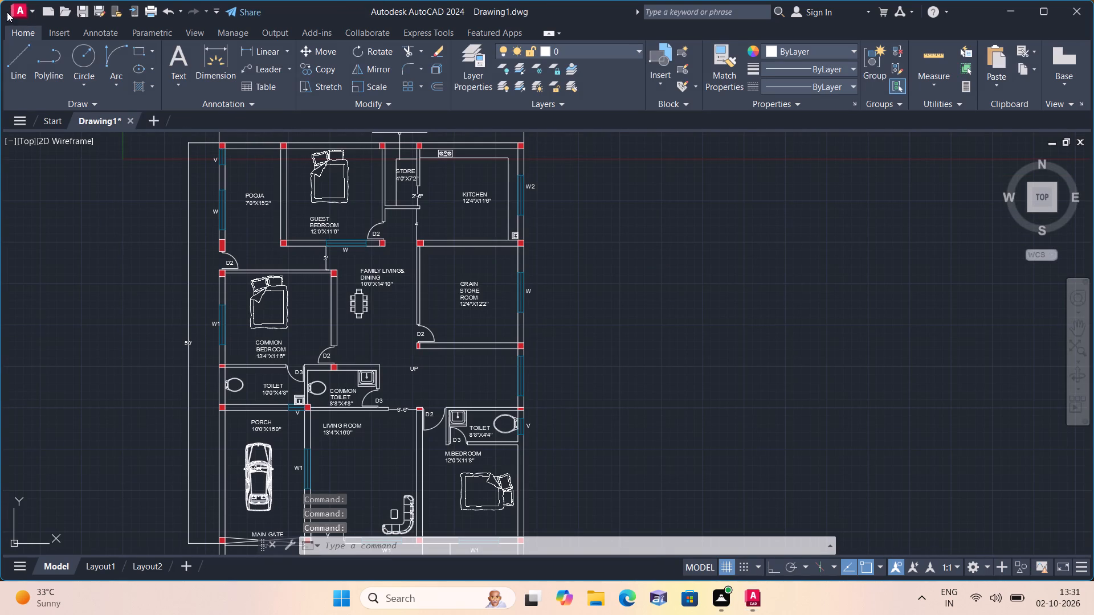
Open wardrobe_2.dwg from the recent documents.
click(28, 4)
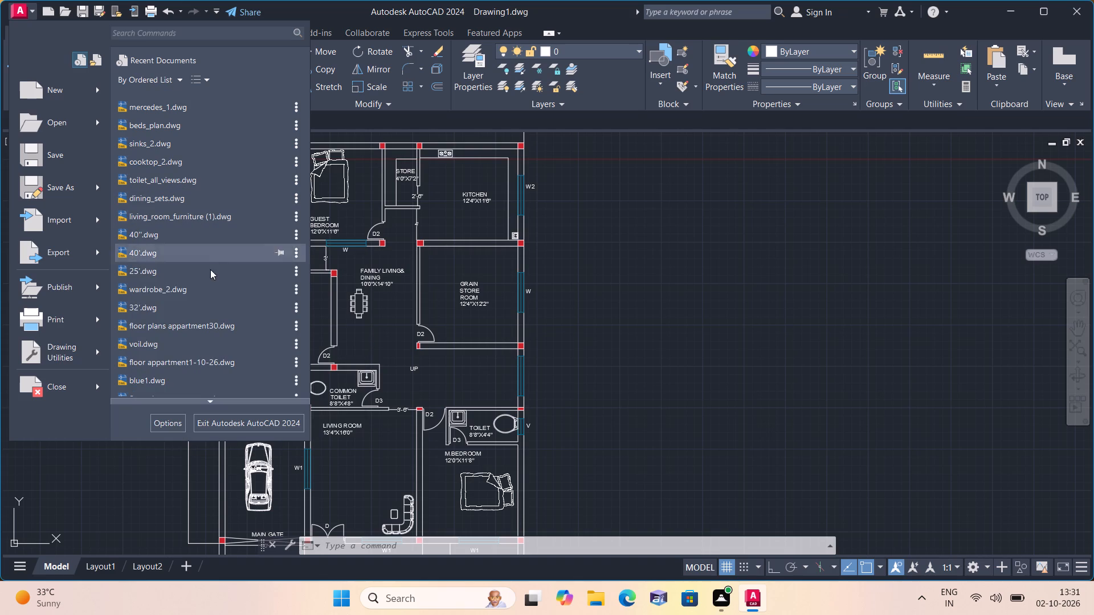
click(168, 292)
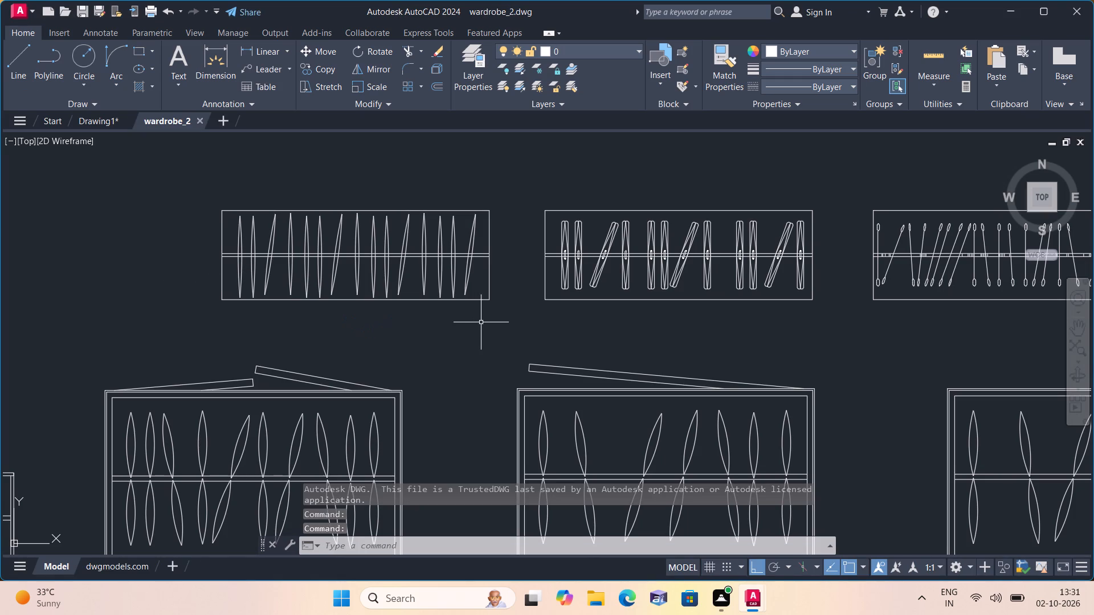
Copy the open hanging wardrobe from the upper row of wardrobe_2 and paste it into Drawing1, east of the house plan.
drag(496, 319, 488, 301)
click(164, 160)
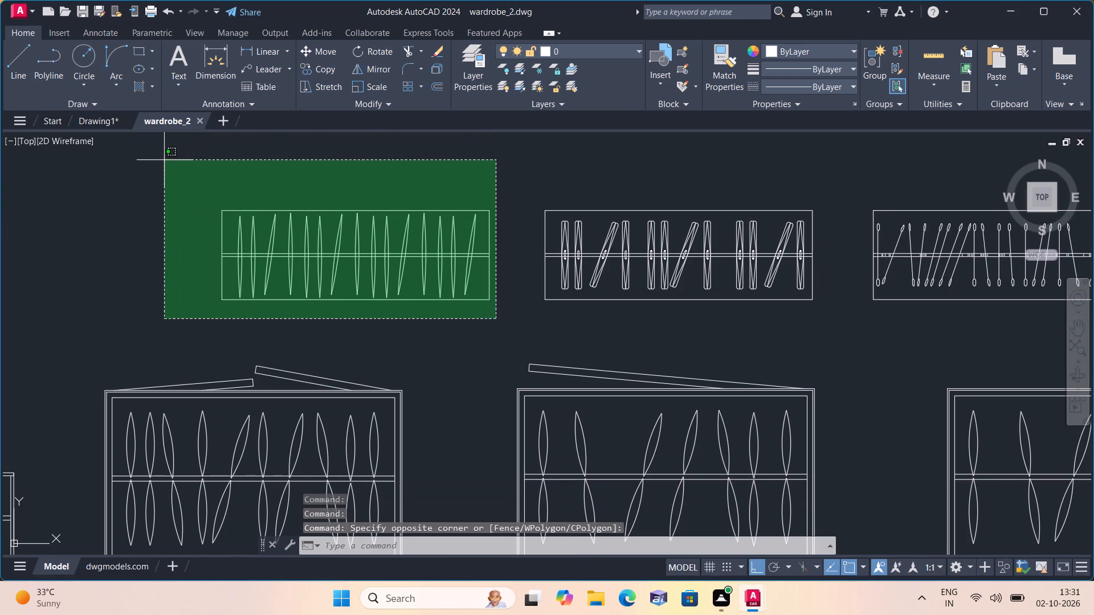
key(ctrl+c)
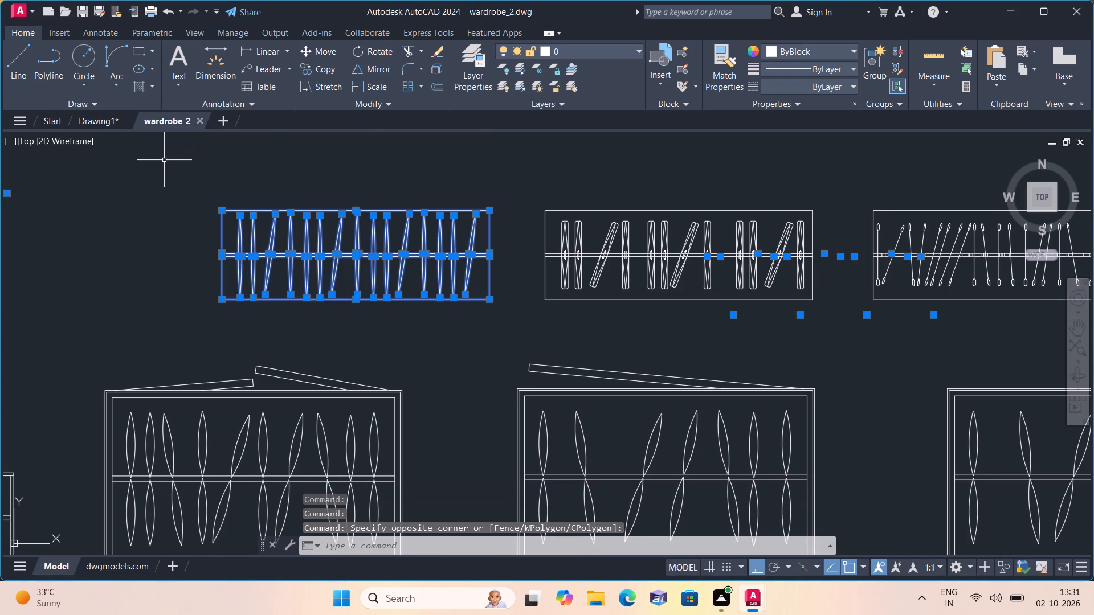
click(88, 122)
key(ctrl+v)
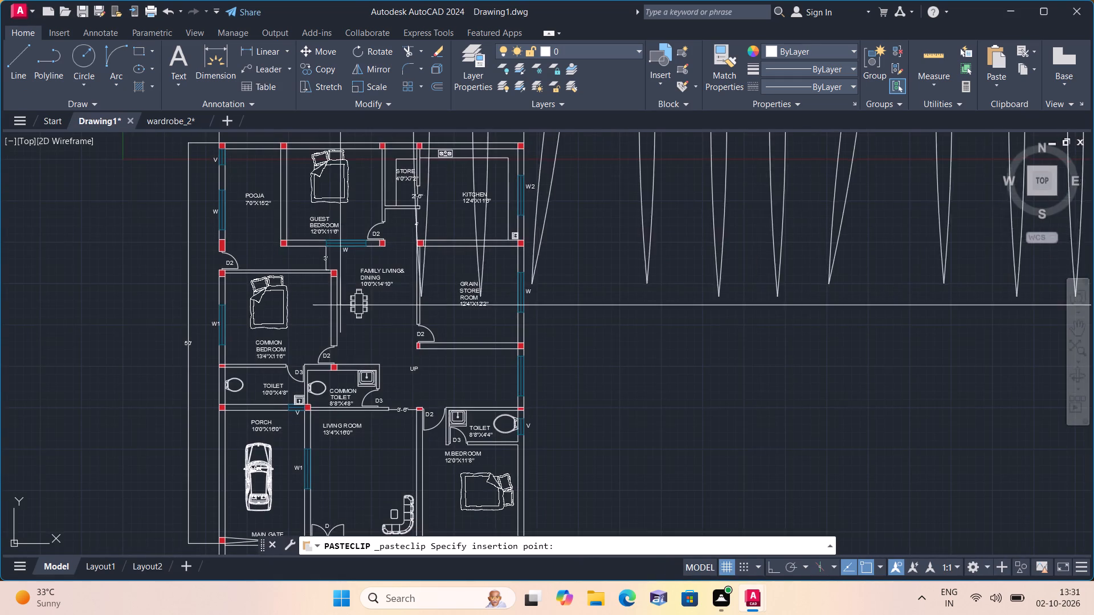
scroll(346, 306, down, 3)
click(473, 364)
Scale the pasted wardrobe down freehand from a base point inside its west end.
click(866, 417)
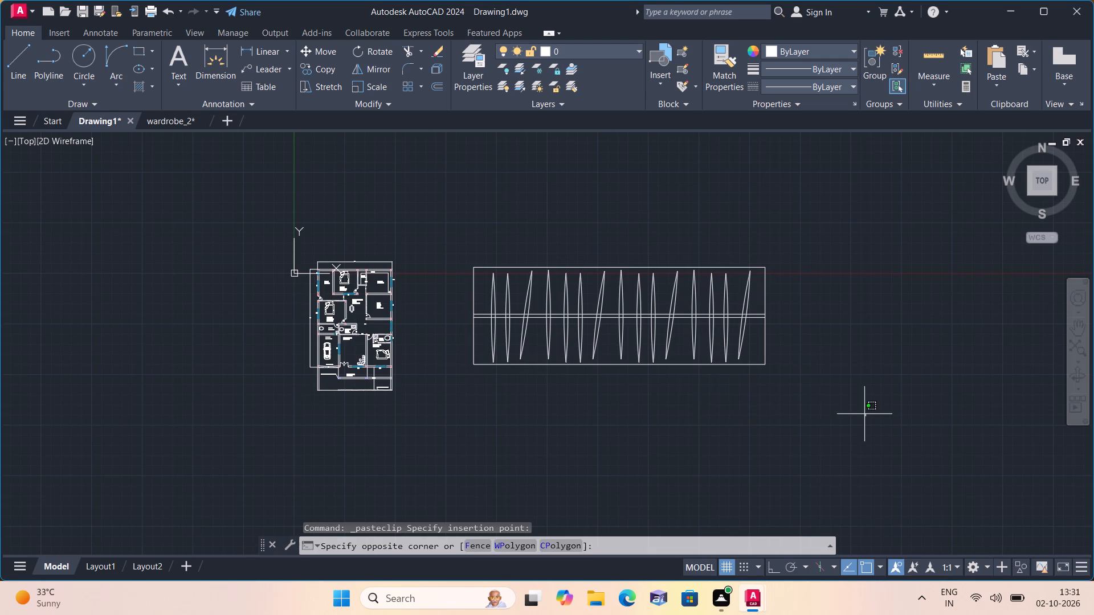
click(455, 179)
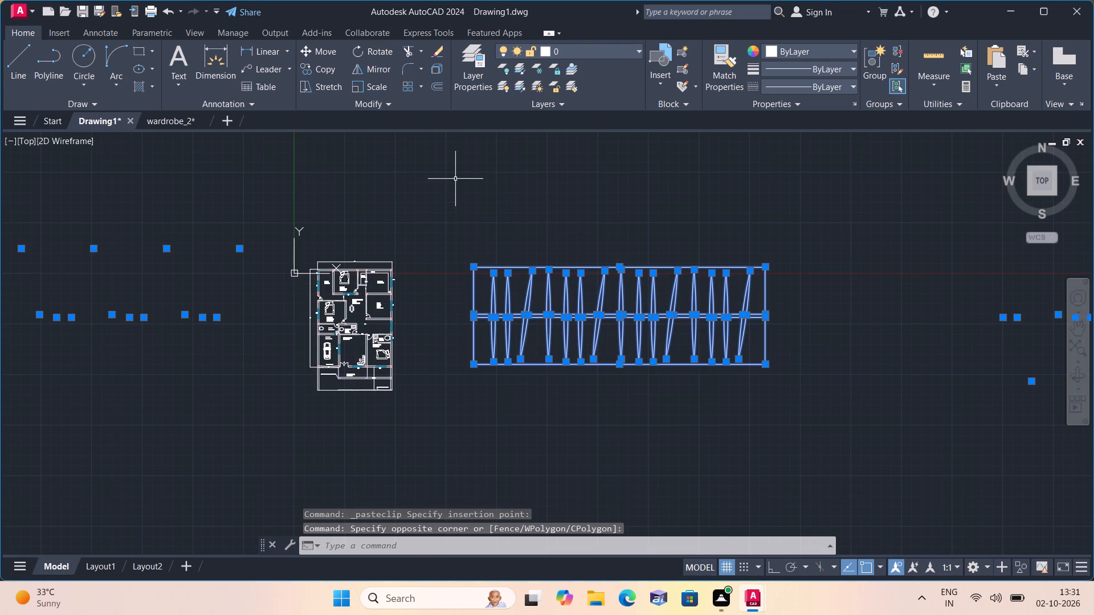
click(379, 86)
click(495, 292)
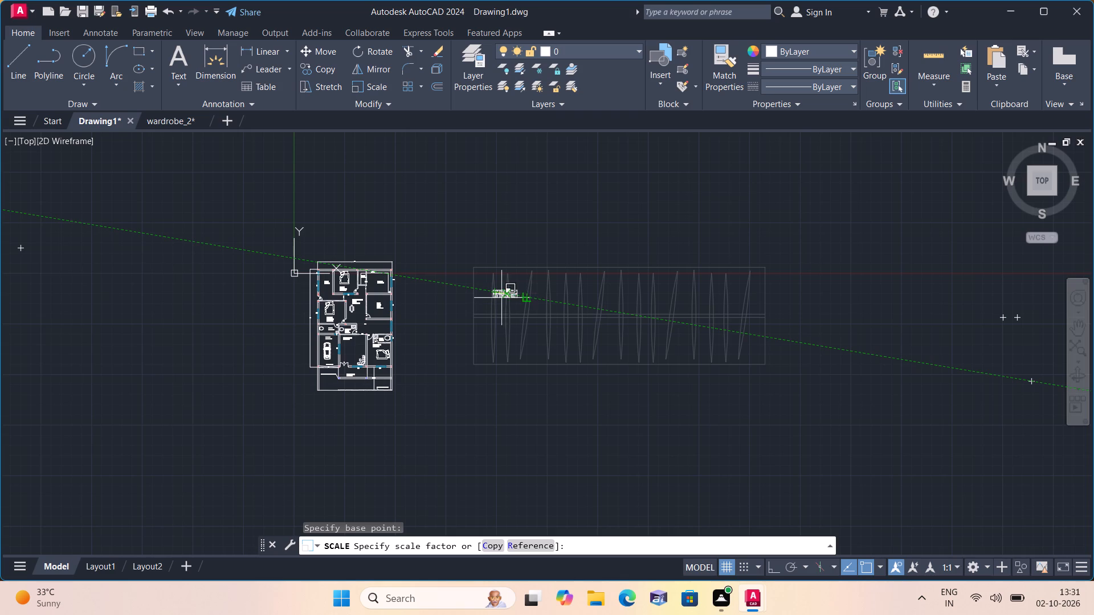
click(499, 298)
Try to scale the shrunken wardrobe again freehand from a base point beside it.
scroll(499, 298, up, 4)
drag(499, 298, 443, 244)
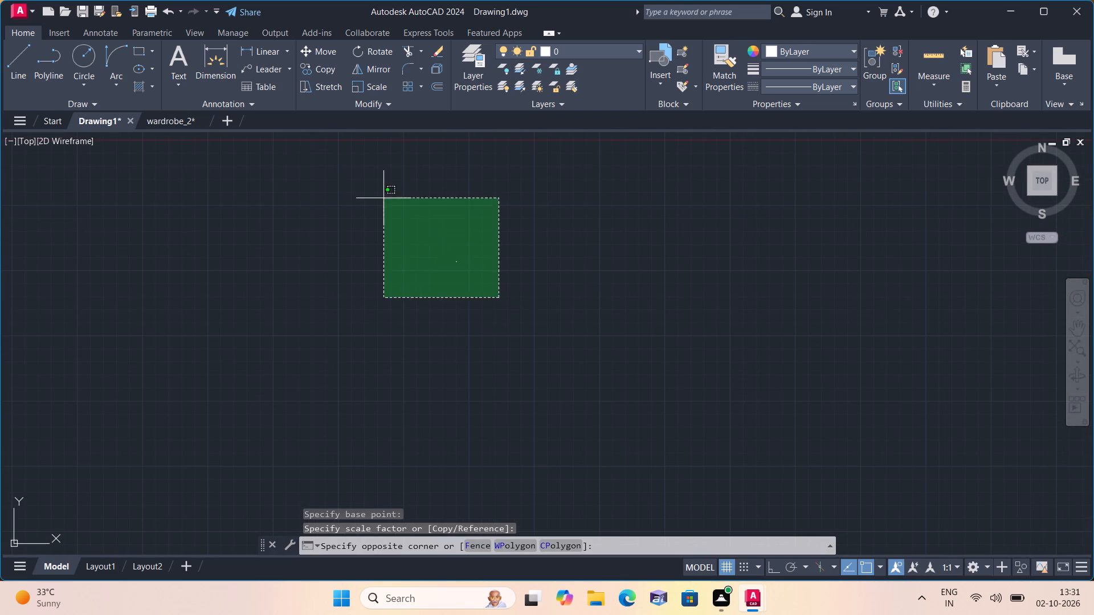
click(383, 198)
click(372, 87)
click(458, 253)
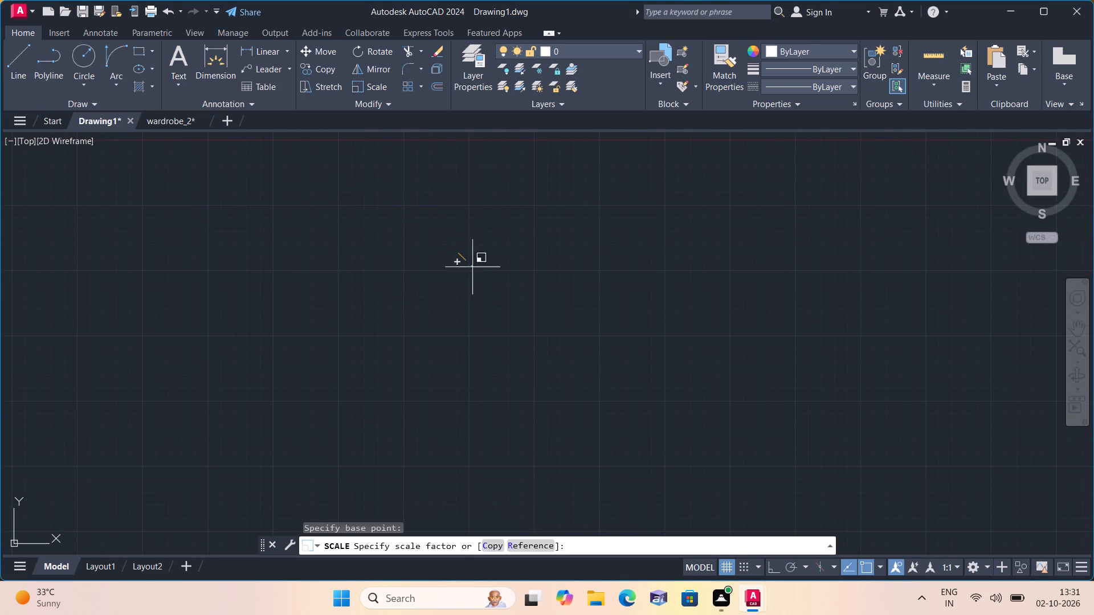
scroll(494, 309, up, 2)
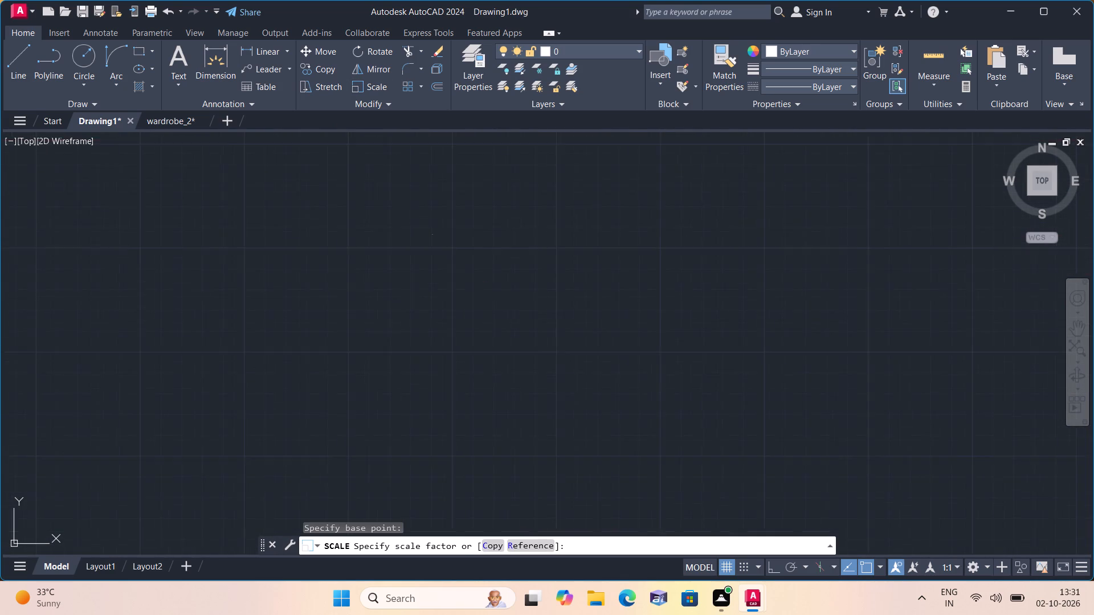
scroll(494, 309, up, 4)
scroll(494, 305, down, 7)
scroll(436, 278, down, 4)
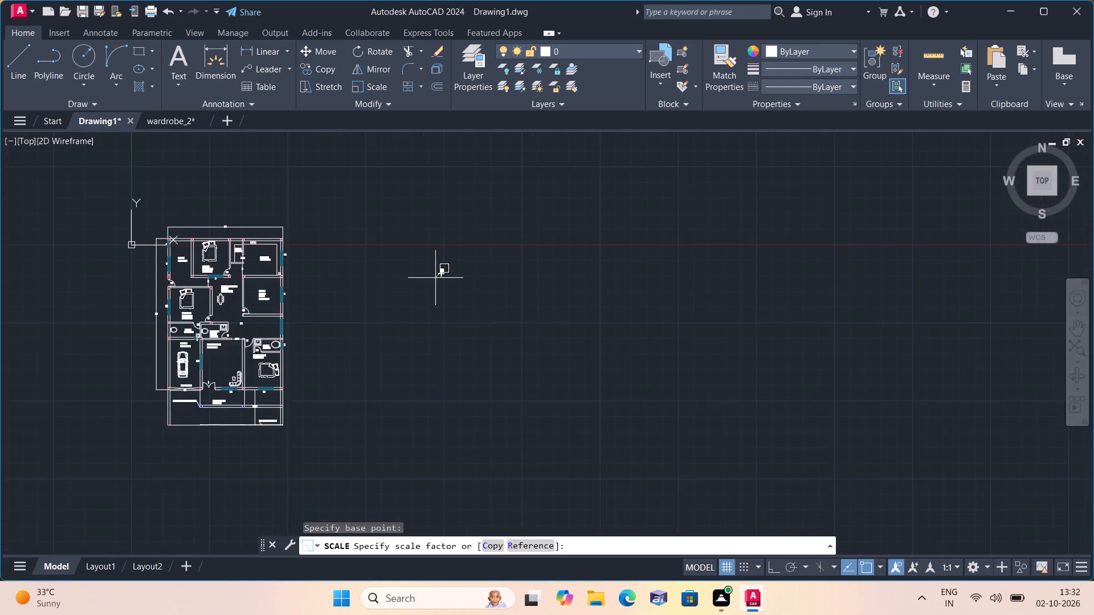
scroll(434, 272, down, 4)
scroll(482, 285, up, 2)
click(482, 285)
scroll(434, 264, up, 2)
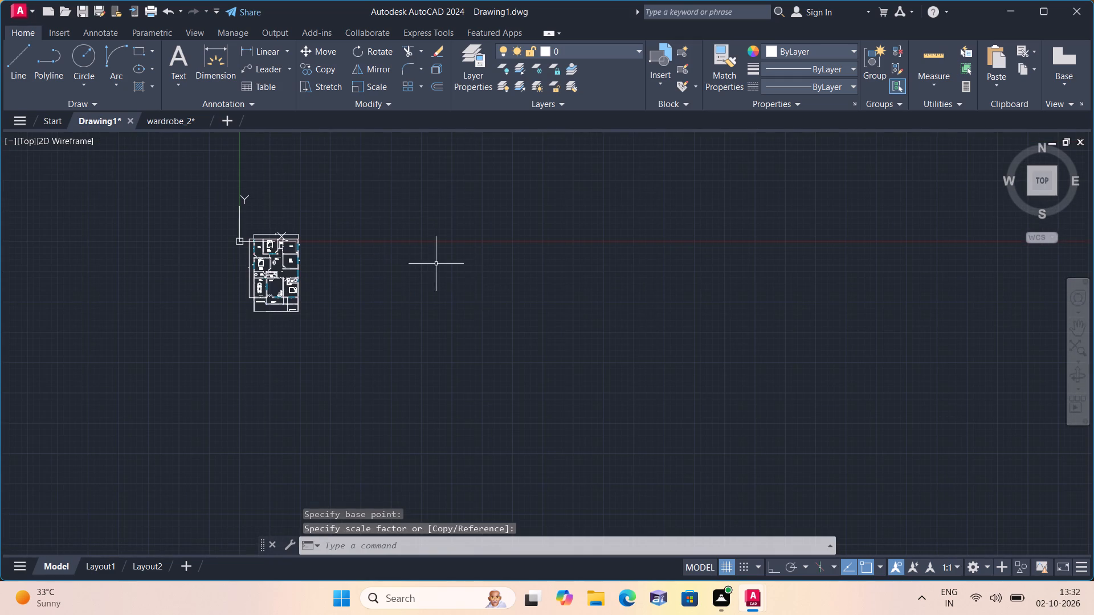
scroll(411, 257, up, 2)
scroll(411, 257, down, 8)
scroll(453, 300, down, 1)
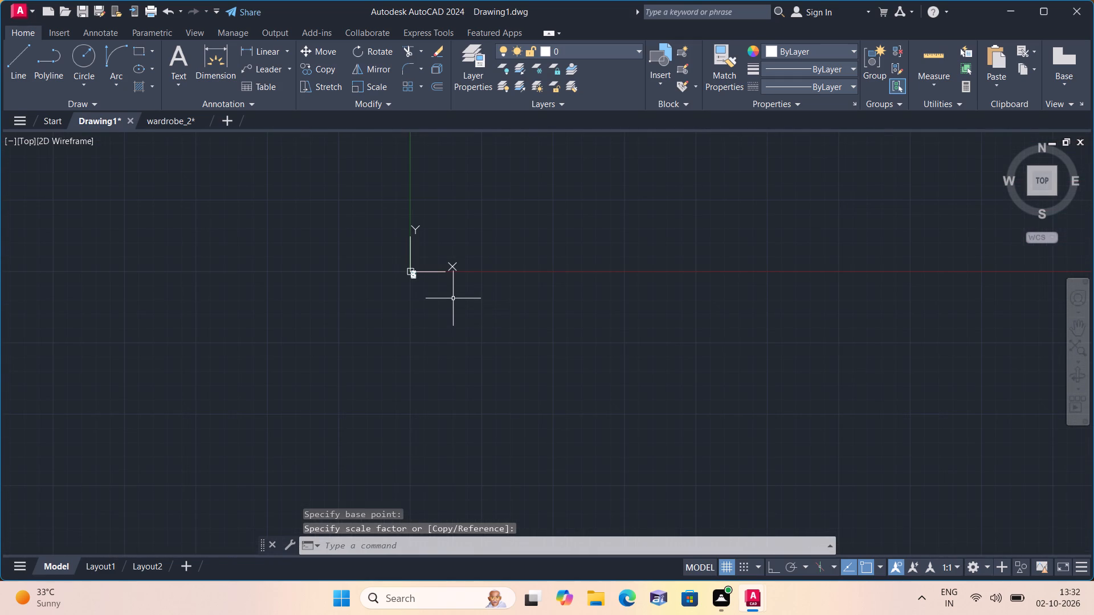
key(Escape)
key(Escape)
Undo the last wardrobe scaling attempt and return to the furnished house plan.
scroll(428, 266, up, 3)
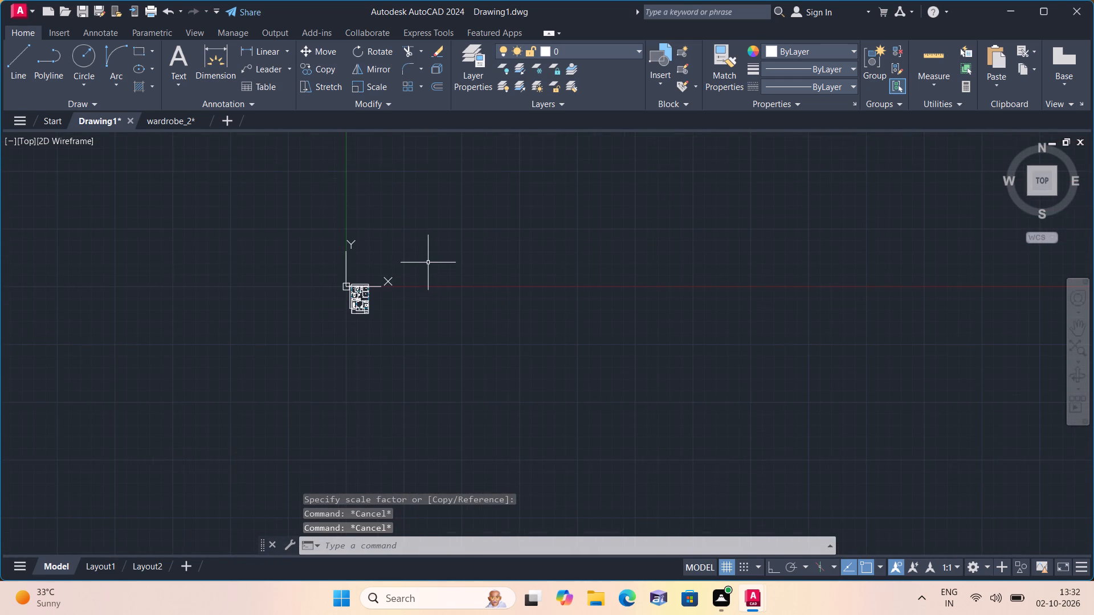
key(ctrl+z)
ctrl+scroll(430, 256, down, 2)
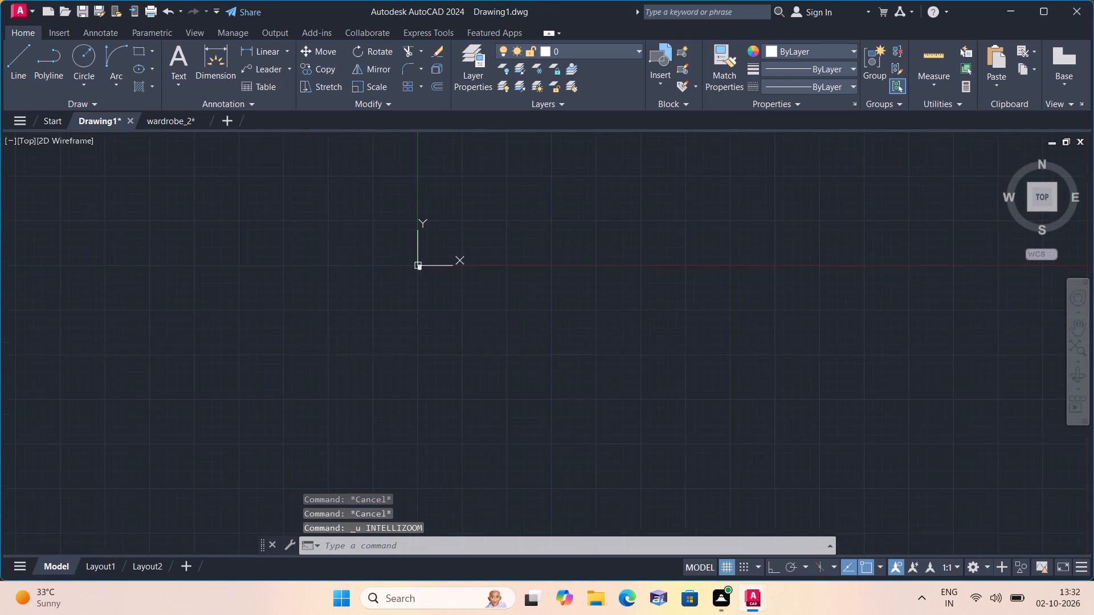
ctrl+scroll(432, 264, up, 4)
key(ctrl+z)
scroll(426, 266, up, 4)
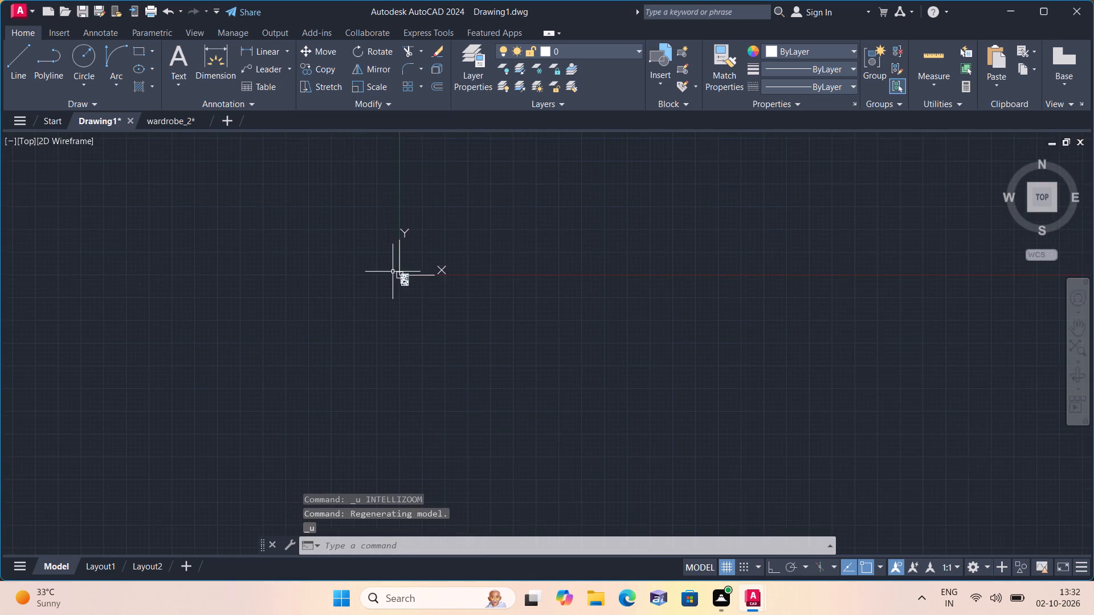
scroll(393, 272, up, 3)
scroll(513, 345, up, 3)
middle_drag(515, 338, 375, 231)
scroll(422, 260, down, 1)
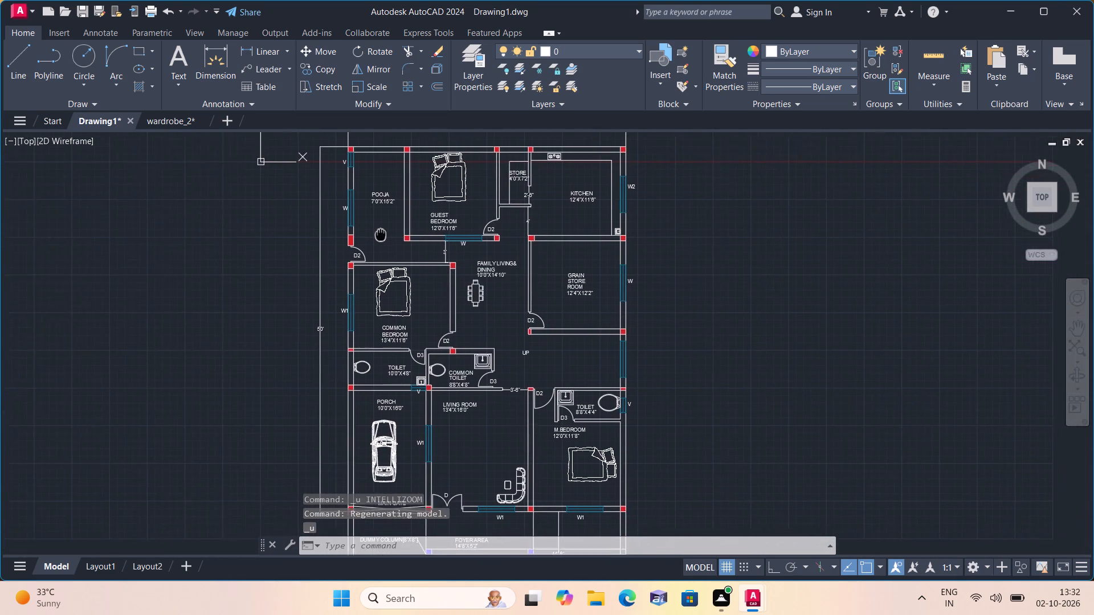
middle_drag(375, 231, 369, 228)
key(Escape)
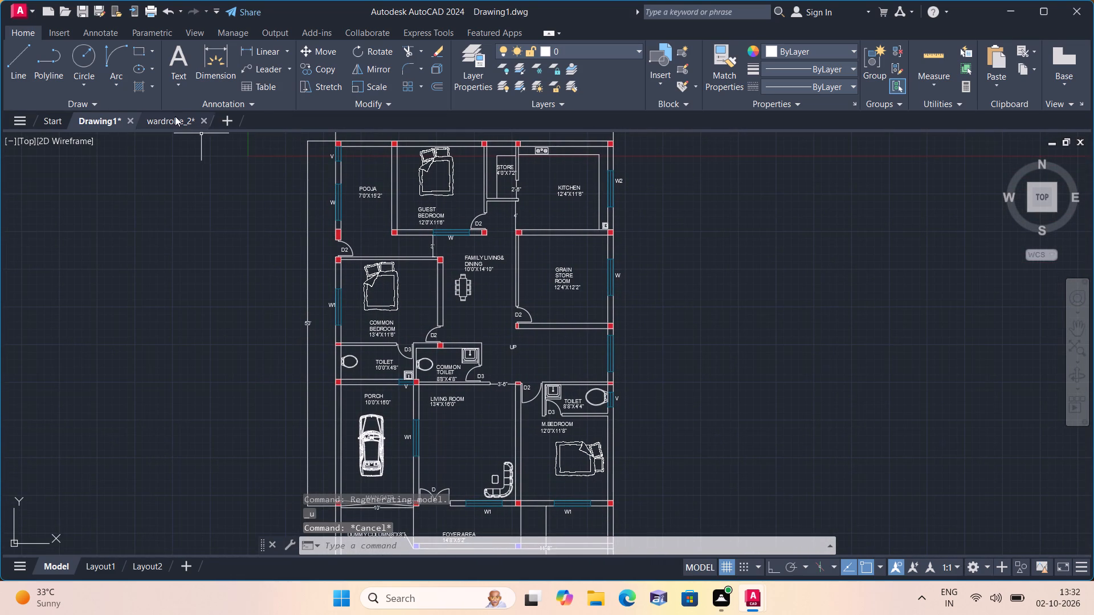
Copy the rectangular open wardrobe with hangers from the upper row of wardrobe_2 and paste it into Drawing1, east of the house plan.
click(175, 116)
scroll(224, 156, down, 1)
click(381, 249)
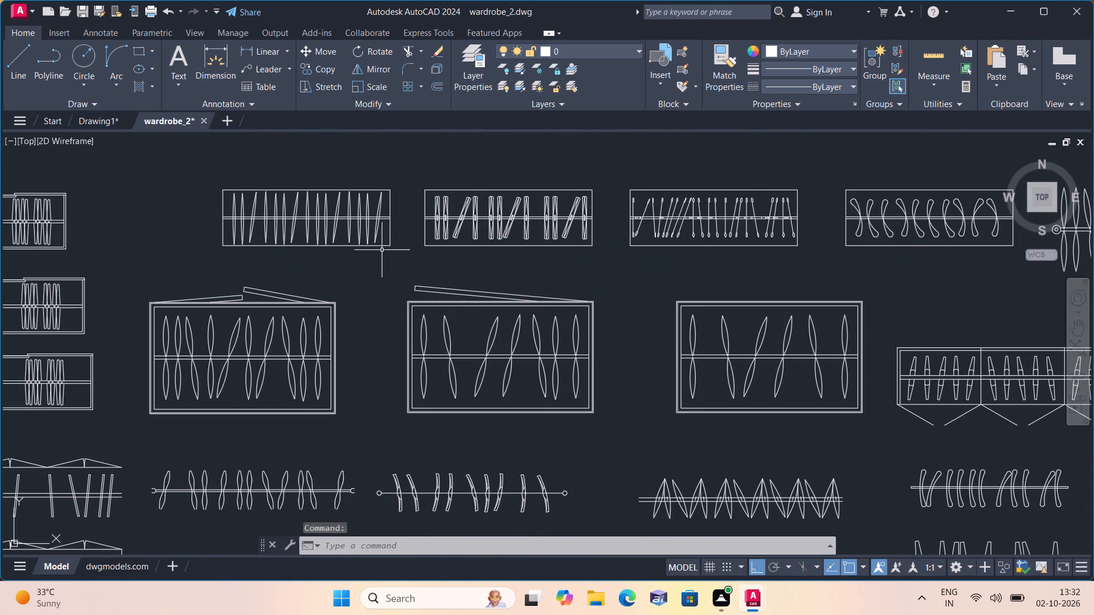
click(210, 169)
scroll(246, 177, up, 3)
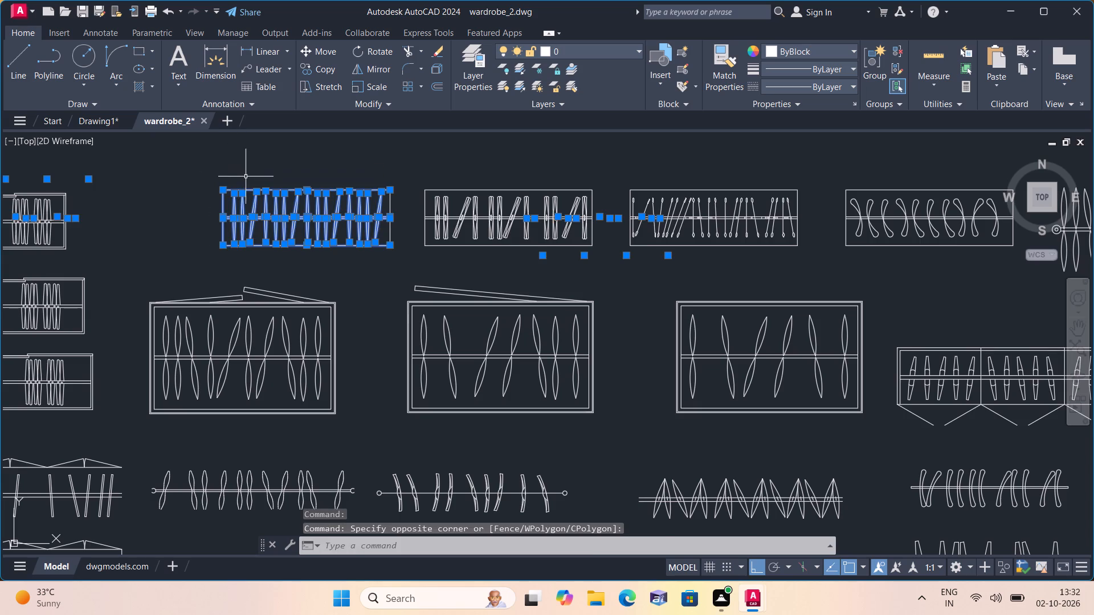
drag(877, 485, 875, 479)
click(714, 238)
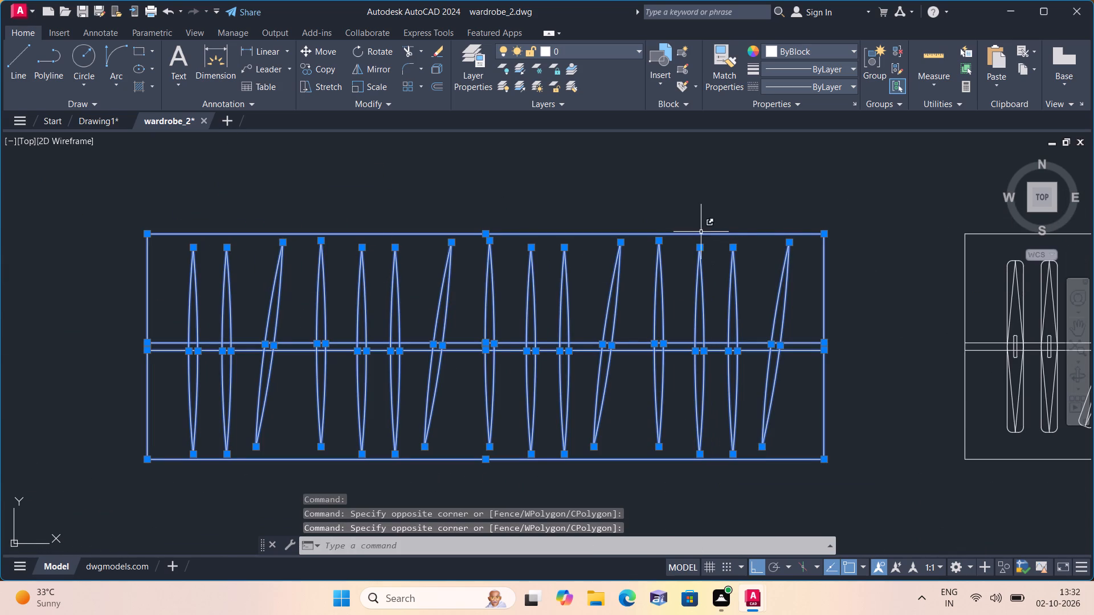
key(ctrl+c)
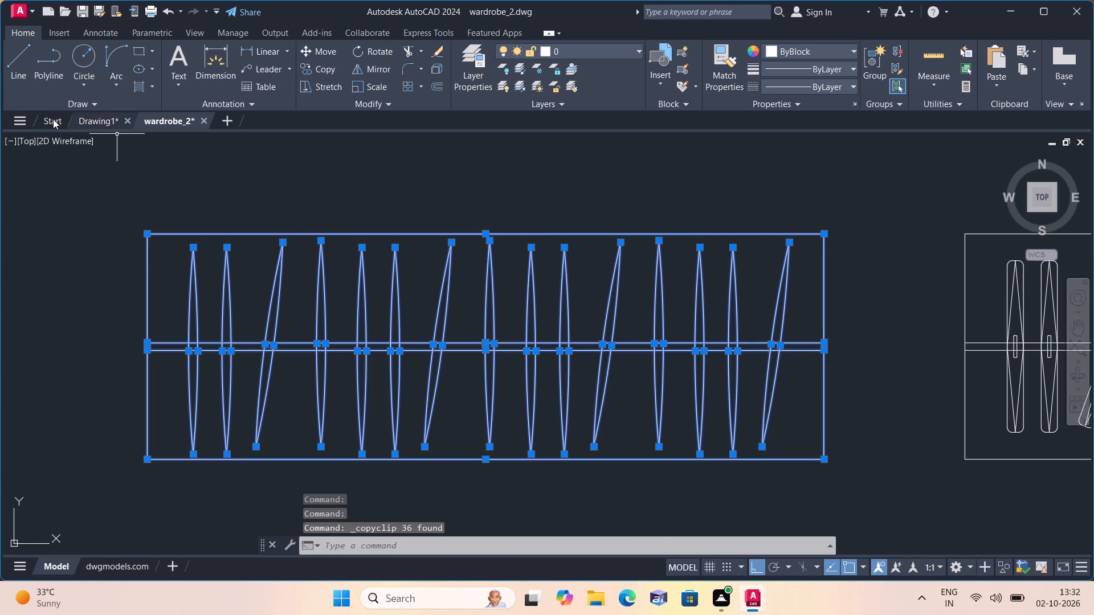
click(89, 117)
key(ctrl+v)
scroll(239, 316, down, 1)
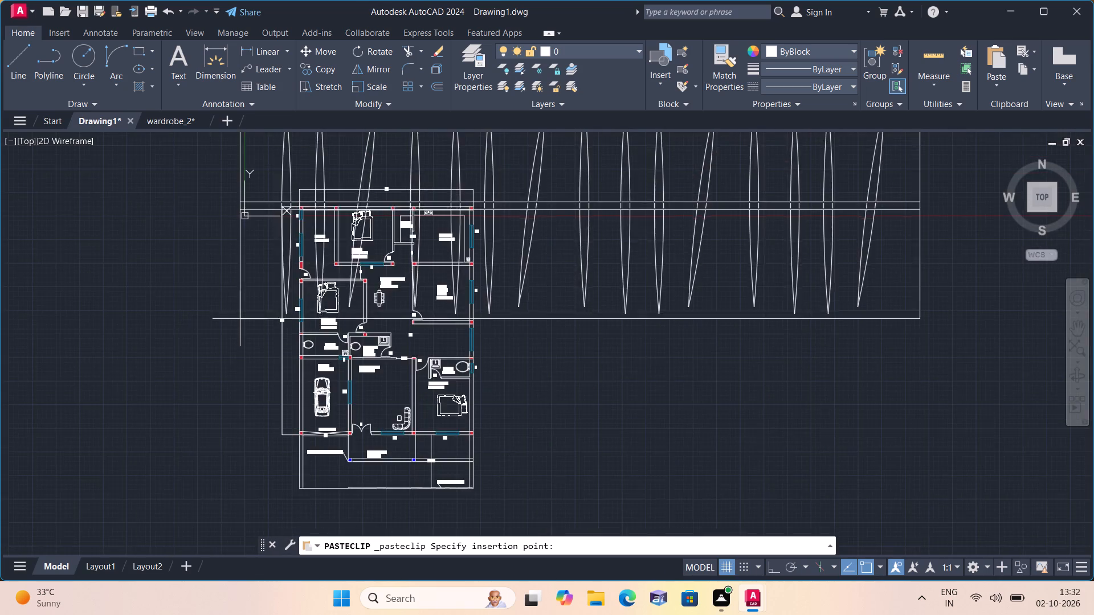
scroll(270, 348, down, 3)
click(459, 340)
Scale the pasted wardrobe down freehand from a base point near its northwest corner.
drag(655, 368, 638, 350)
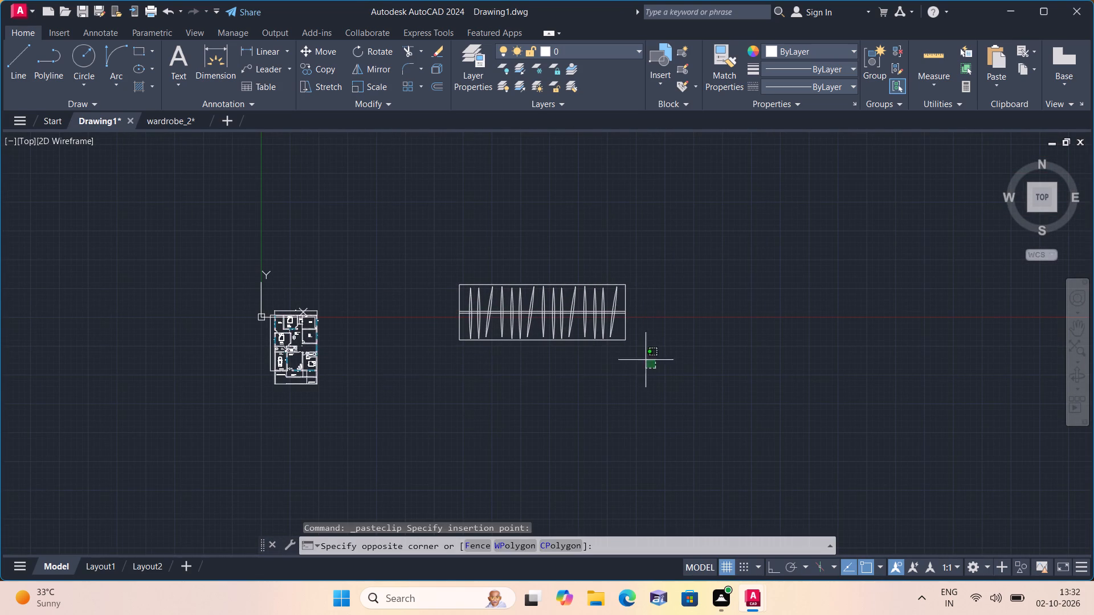
click(432, 230)
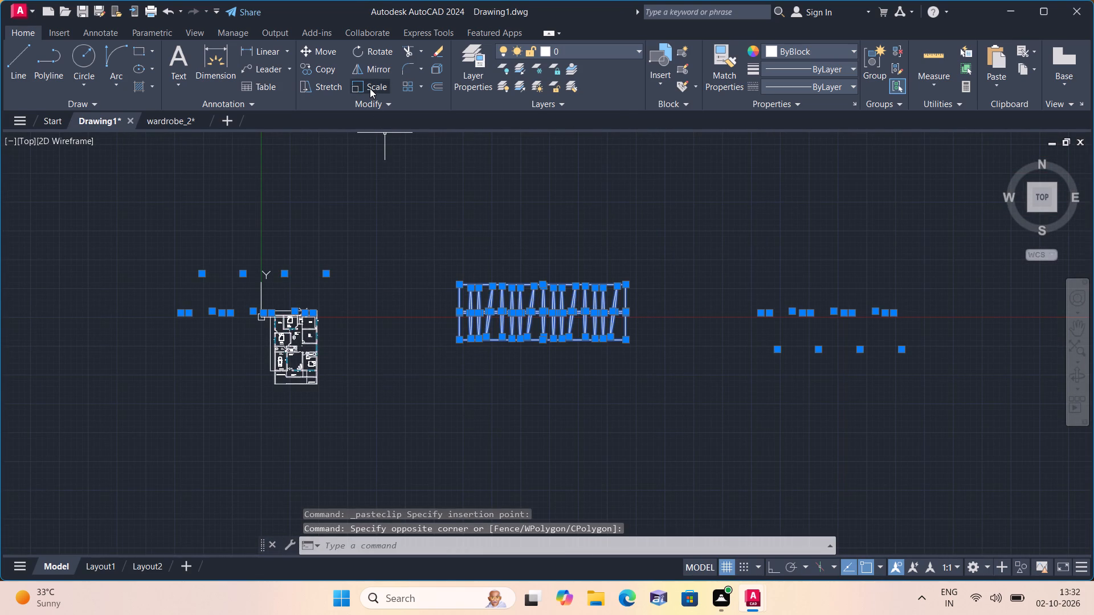
click(370, 84)
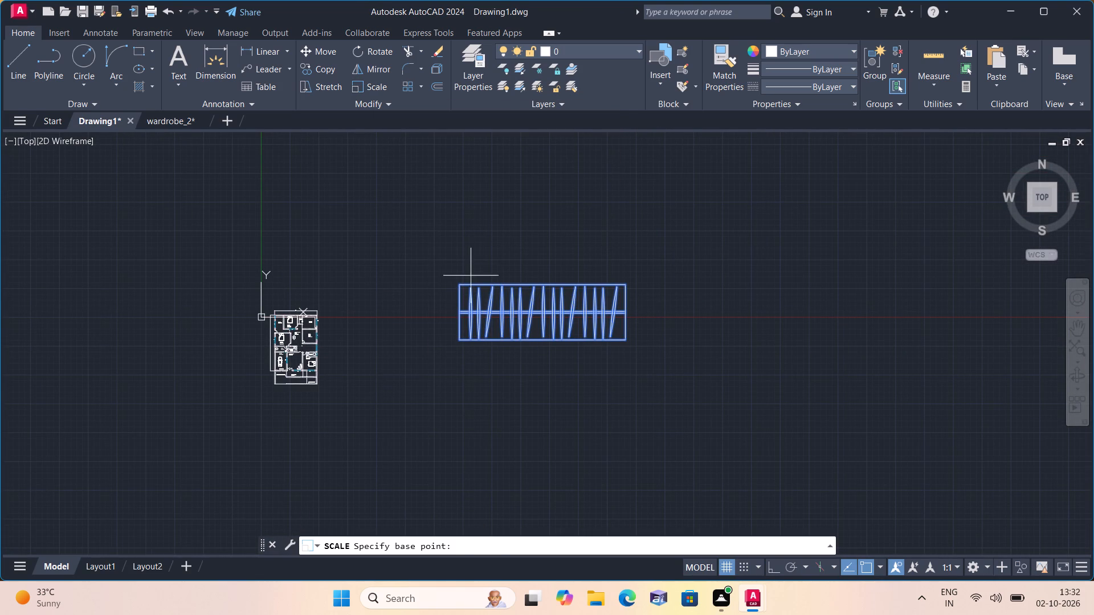
click(471, 279)
click(484, 287)
Rotate the shrunken wardrobe a quarter turn to vertical about a point inside its east end, using Ortho.
scroll(503, 297, up, 3)
scroll(503, 297, down, 6)
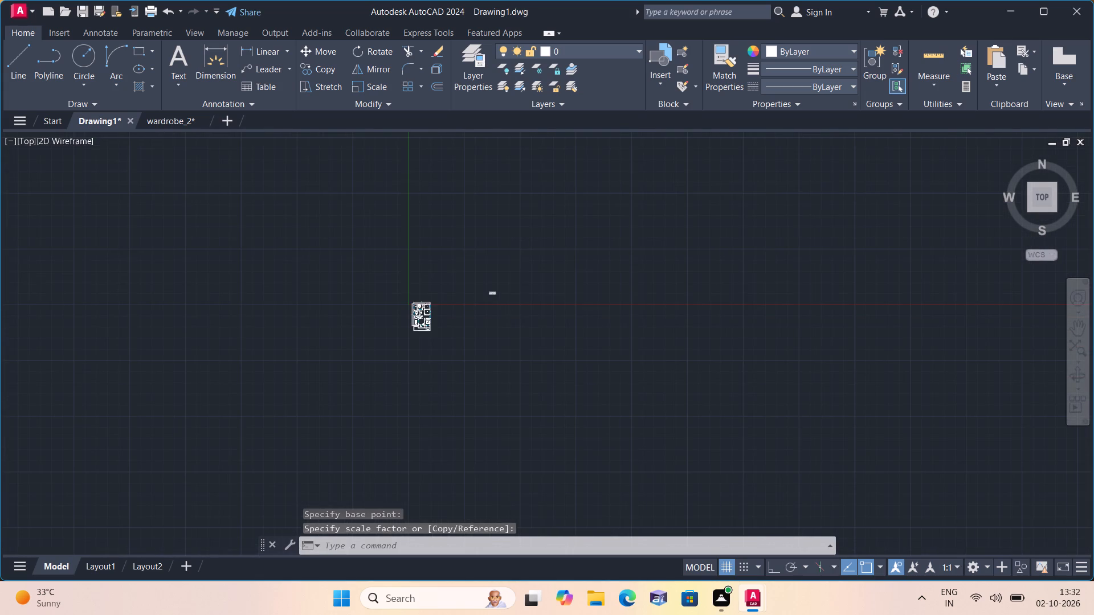
scroll(450, 300, up, 5)
middle_drag(495, 358, 421, 291)
scroll(421, 291, up, 1)
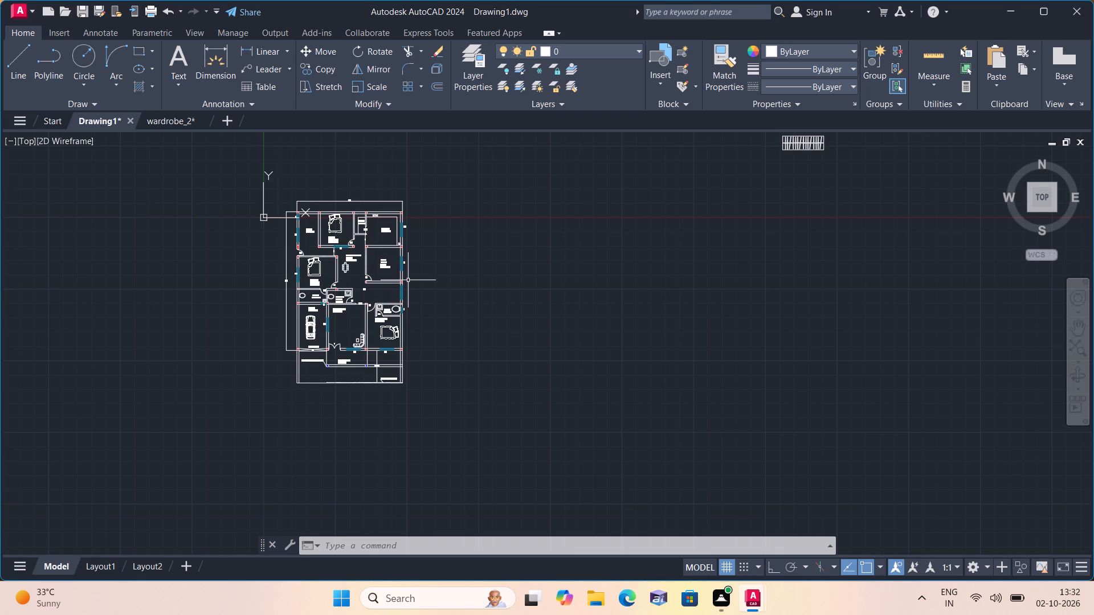
scroll(475, 235, down, 1)
middle_drag(470, 233, 390, 314)
scroll(638, 254, up, 2)
click(581, 313)
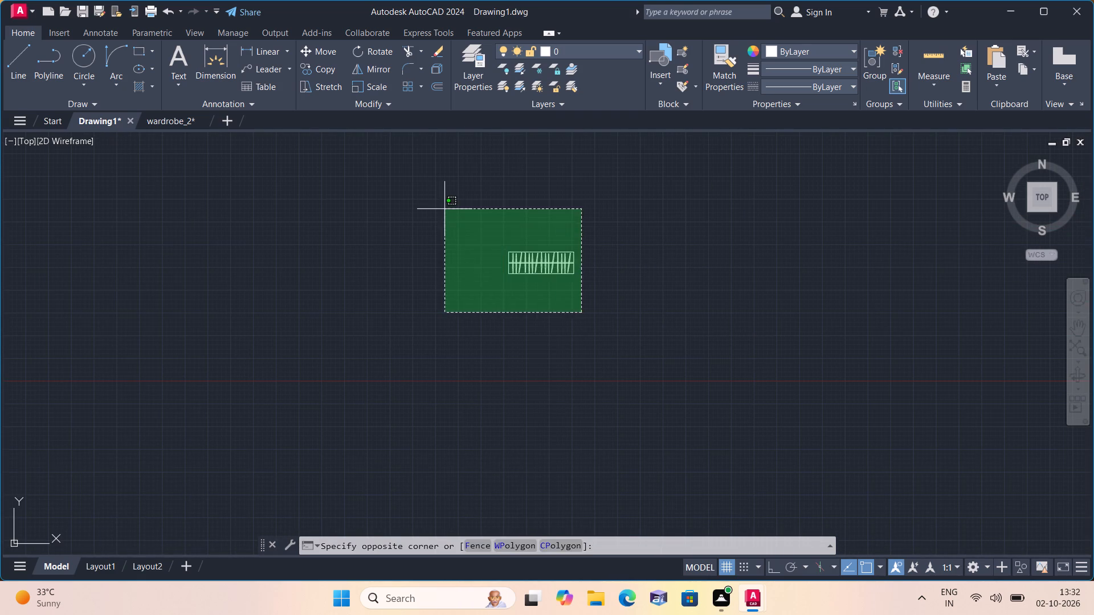
click(444, 209)
click(375, 54)
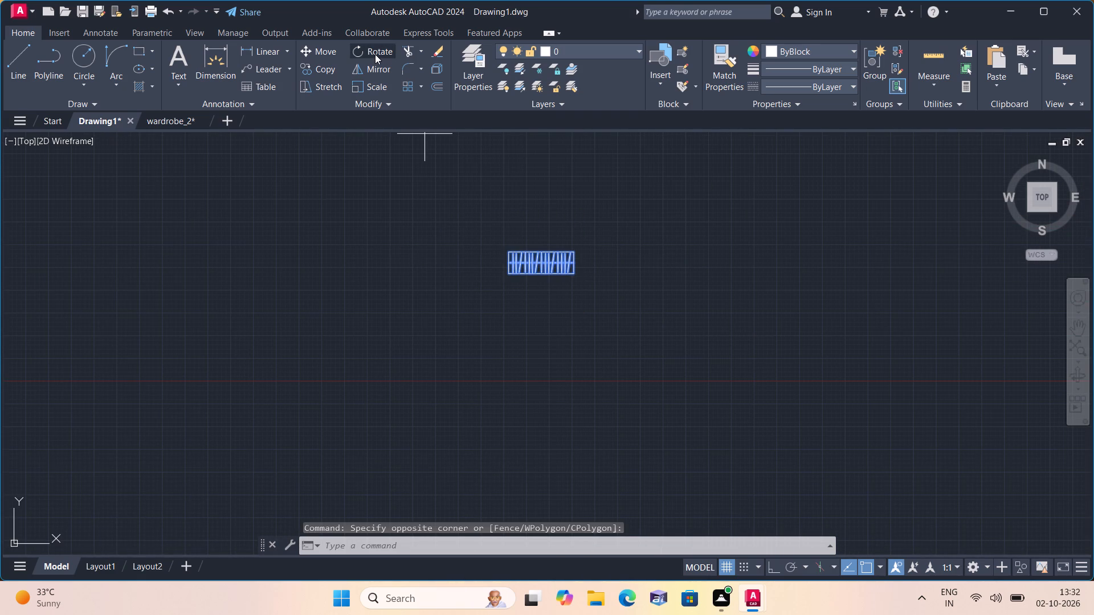
key(F8)
click(569, 266)
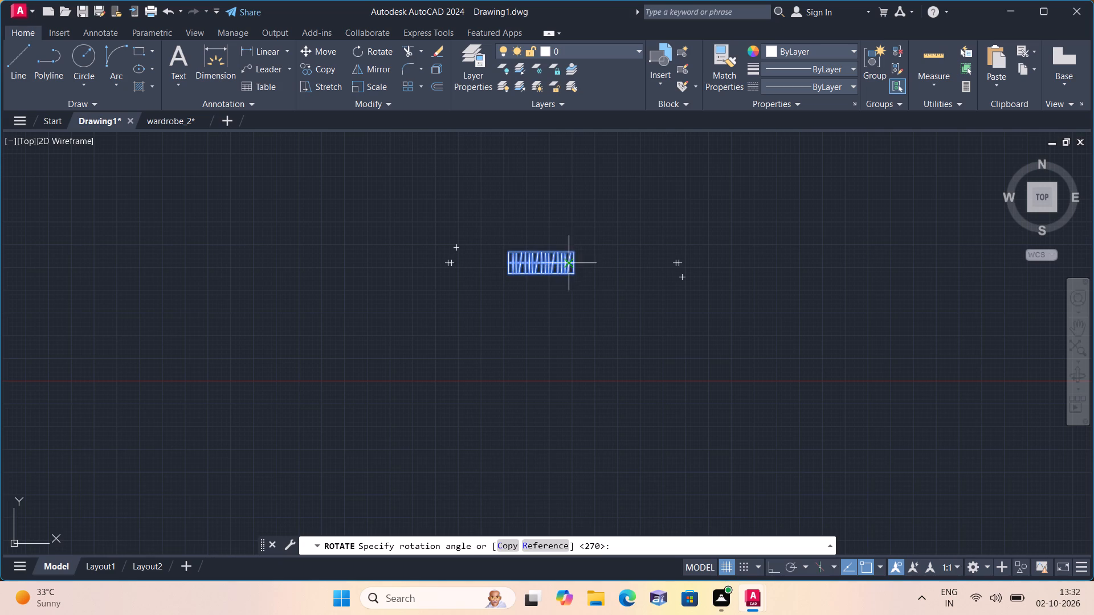
click(512, 322)
click(512, 322)
key(F8)
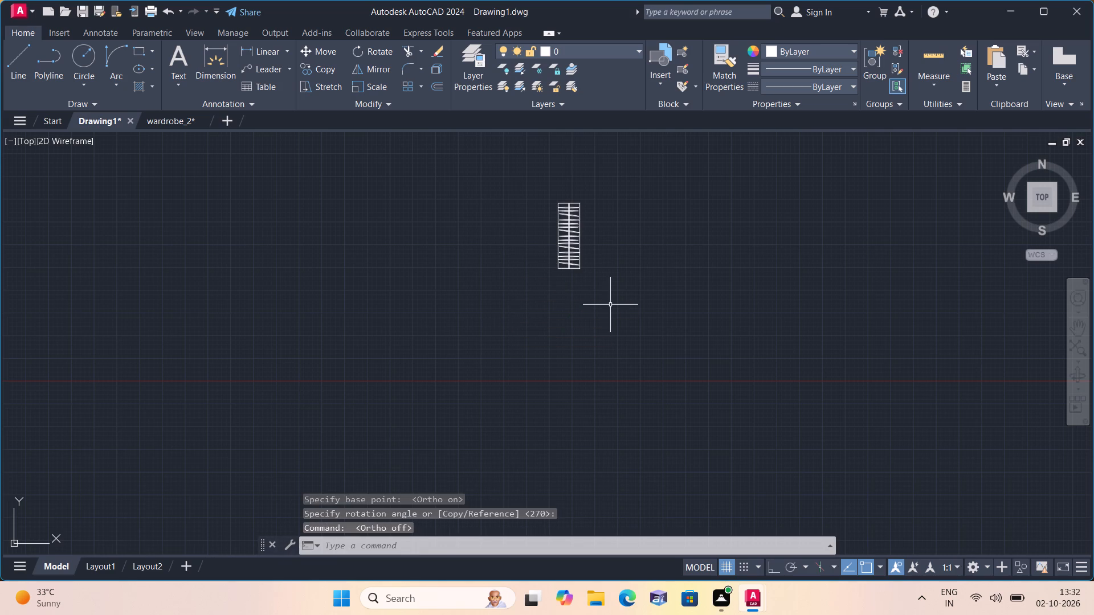
Move the vertical wardrobe to the open space just east of the house plan, level with the grain store room's south wall.
drag(610, 305, 603, 287)
click(485, 165)
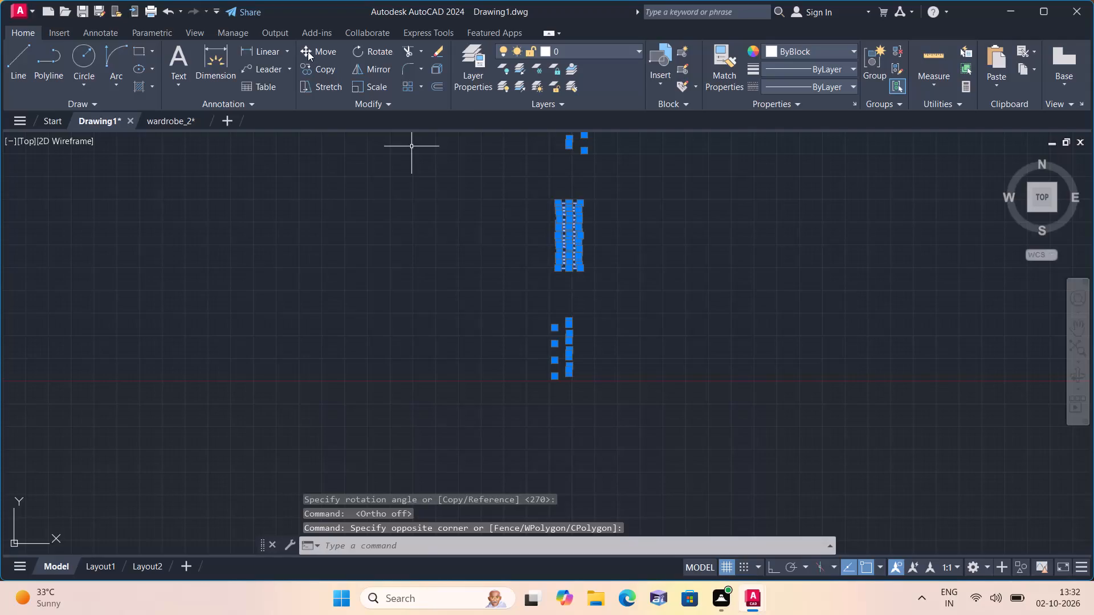
click(324, 46)
drag(570, 228, 529, 272)
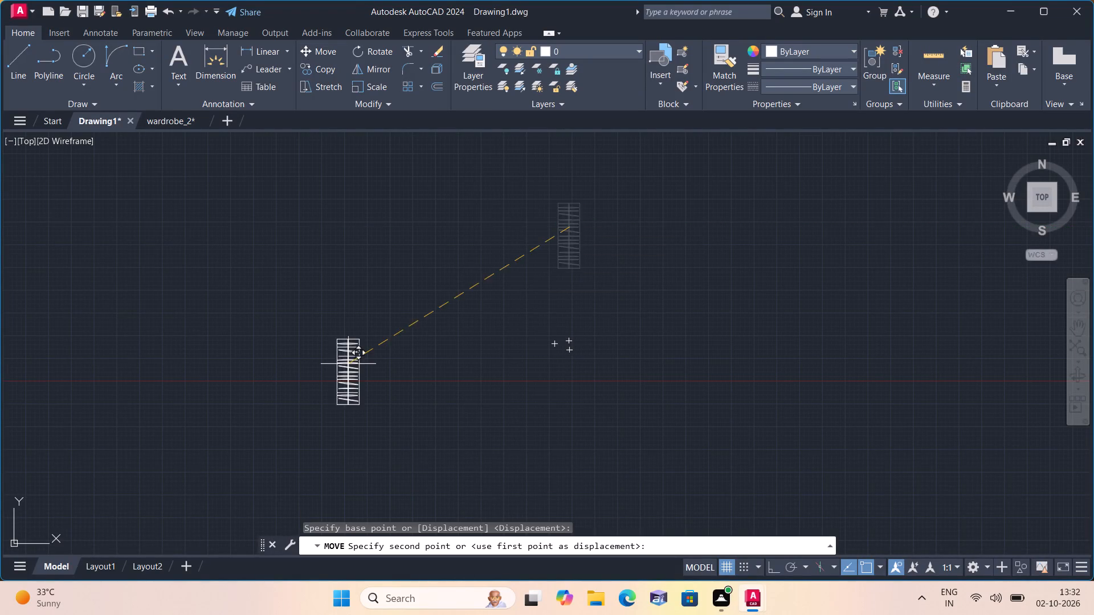
scroll(320, 383, down, 3)
middle_drag(289, 386, 580, 218)
scroll(515, 255, up, 4)
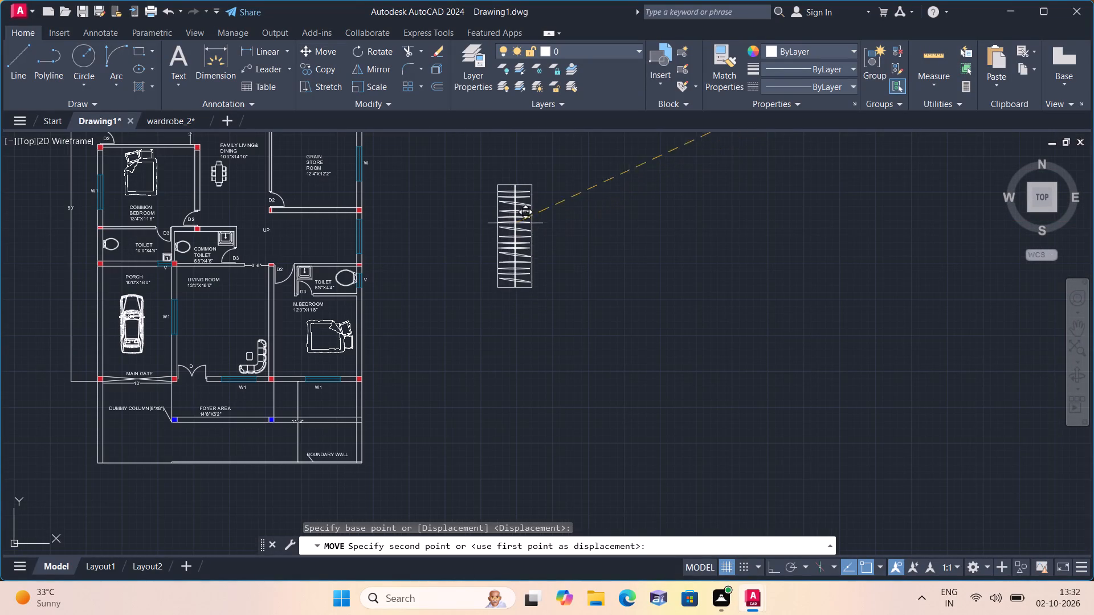
click(485, 208)
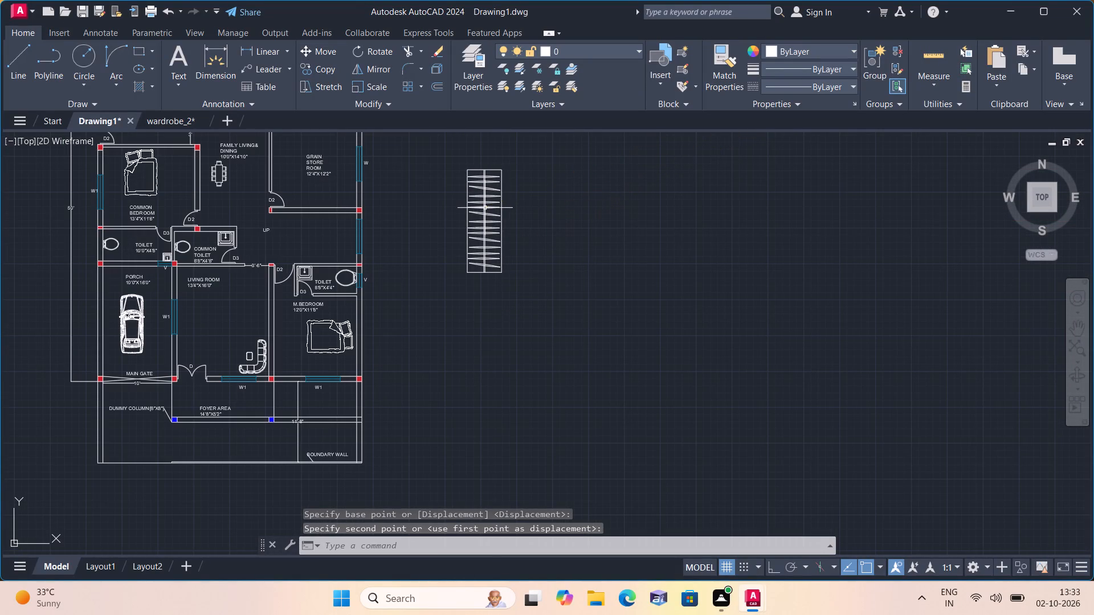
Scale the vertical wardrobe down again freehand from a base point near its middle to suit the room sizes.
drag(438, 154, 440, 159)
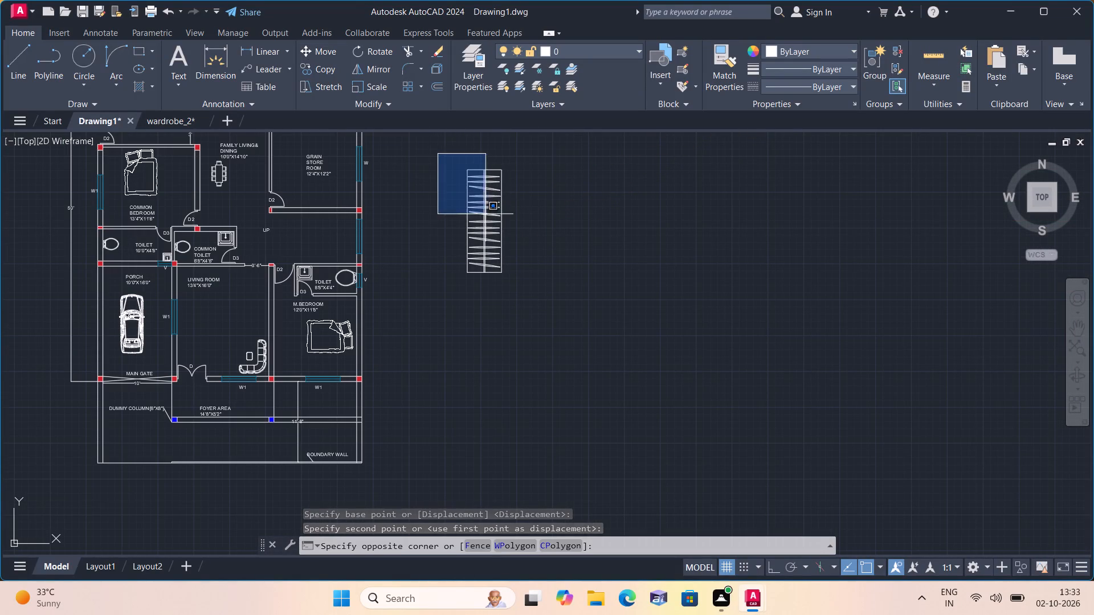
click(575, 344)
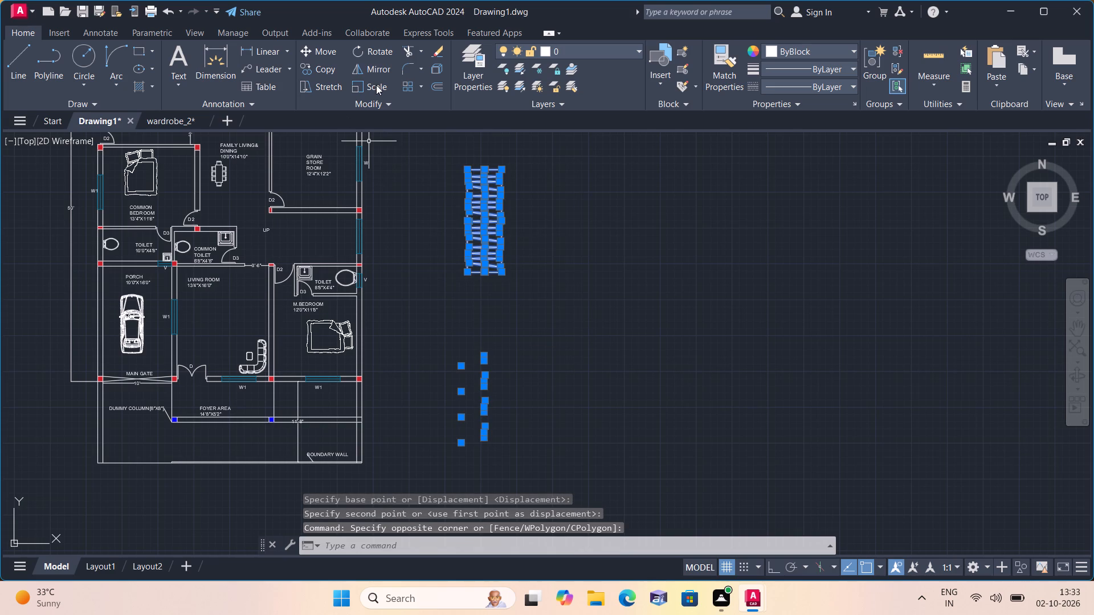
click(376, 85)
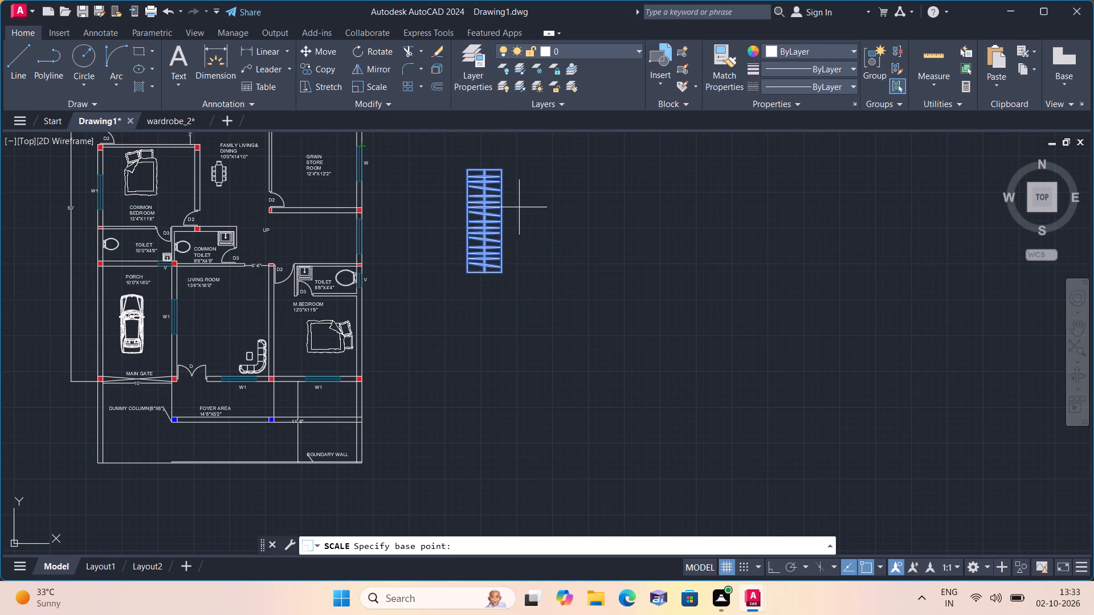
scroll(515, 212, up, 2)
click(427, 216)
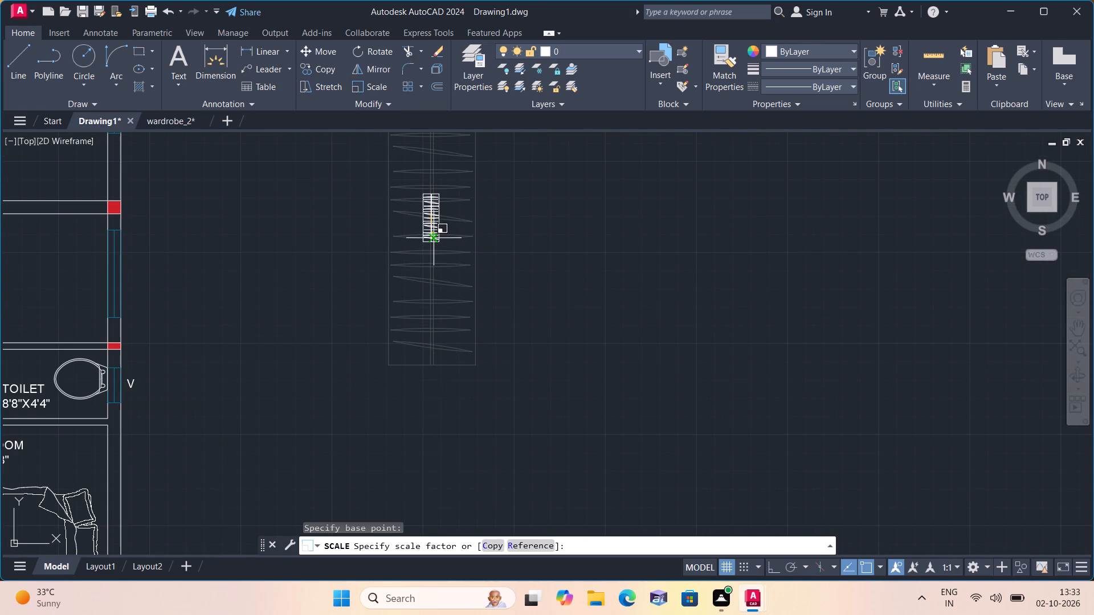
click(435, 241)
Move the reduced wardrobe into the guest bedroom, beside the west wall near the room label.
click(451, 248)
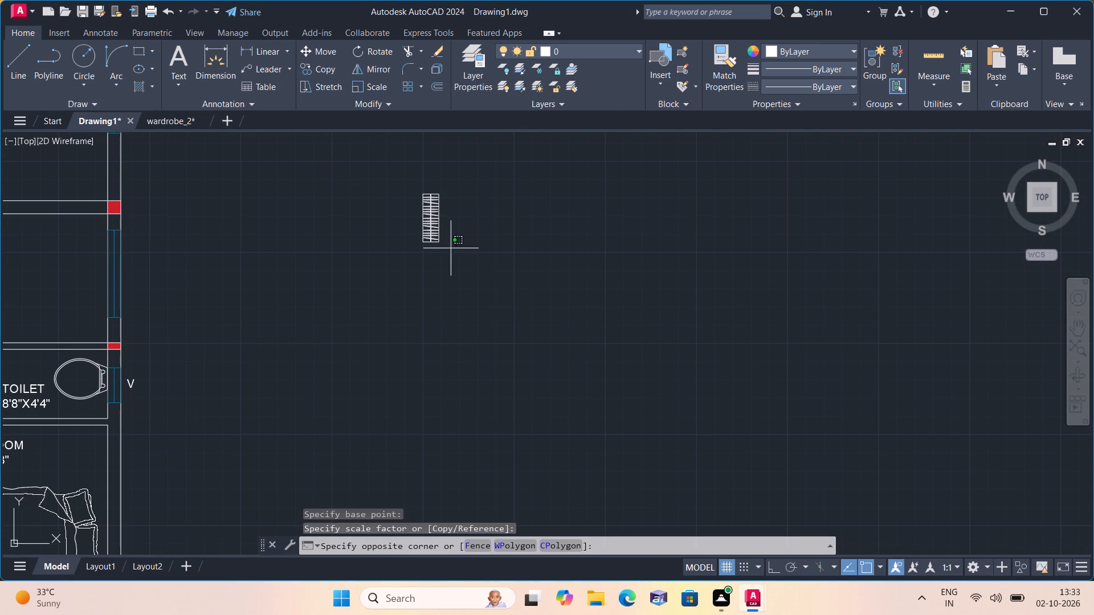
click(393, 165)
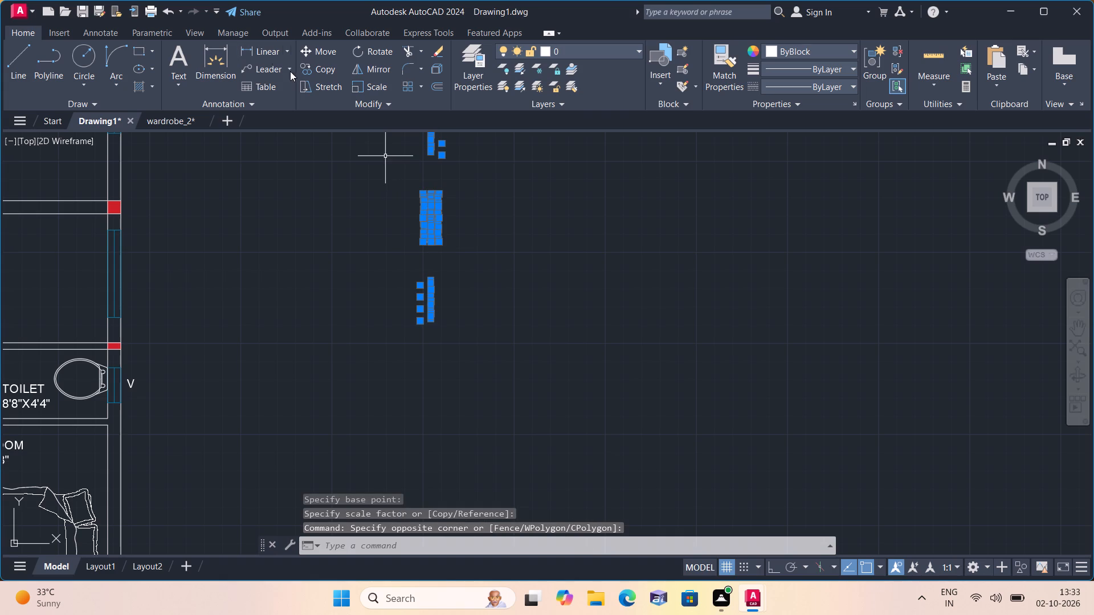
click(313, 51)
scroll(407, 230, up, 3)
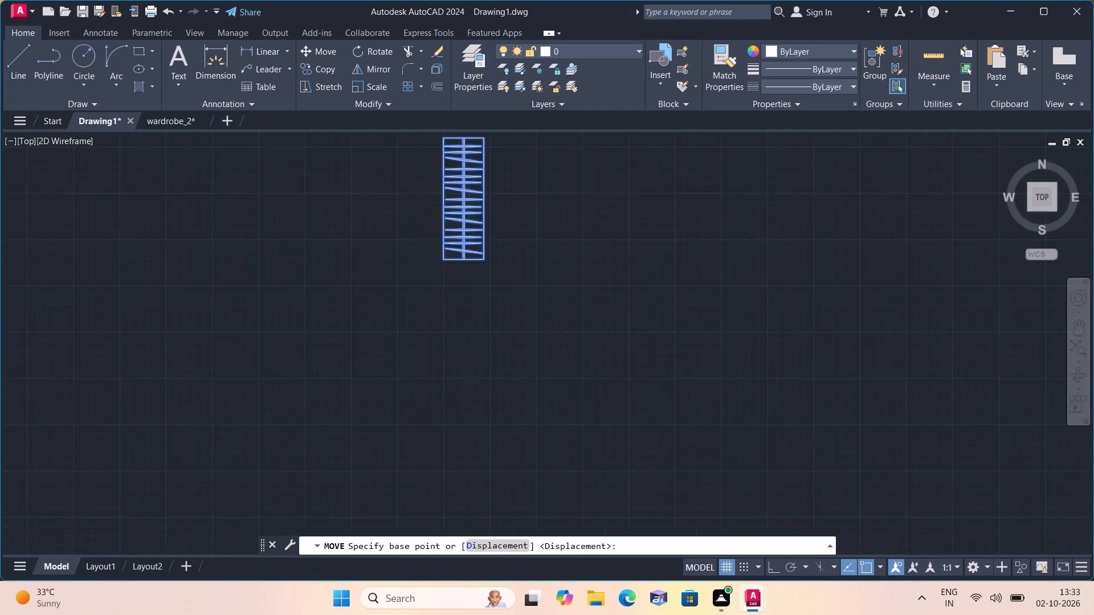
drag(454, 278, 443, 282)
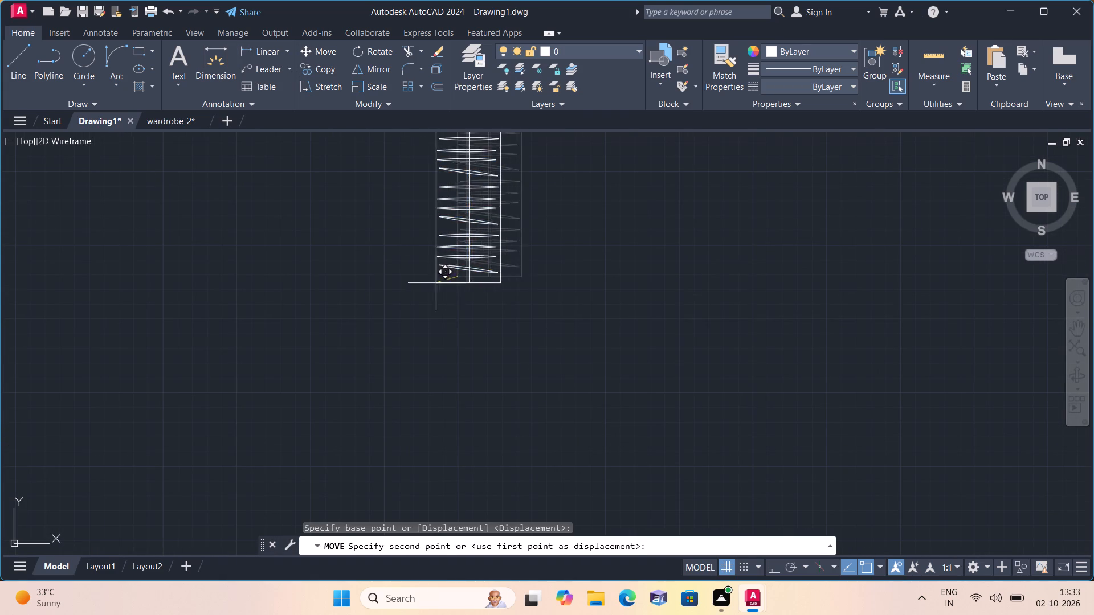
scroll(344, 288, down, 2)
middle_drag(347, 291, 765, 326)
scroll(527, 341, down, 2)
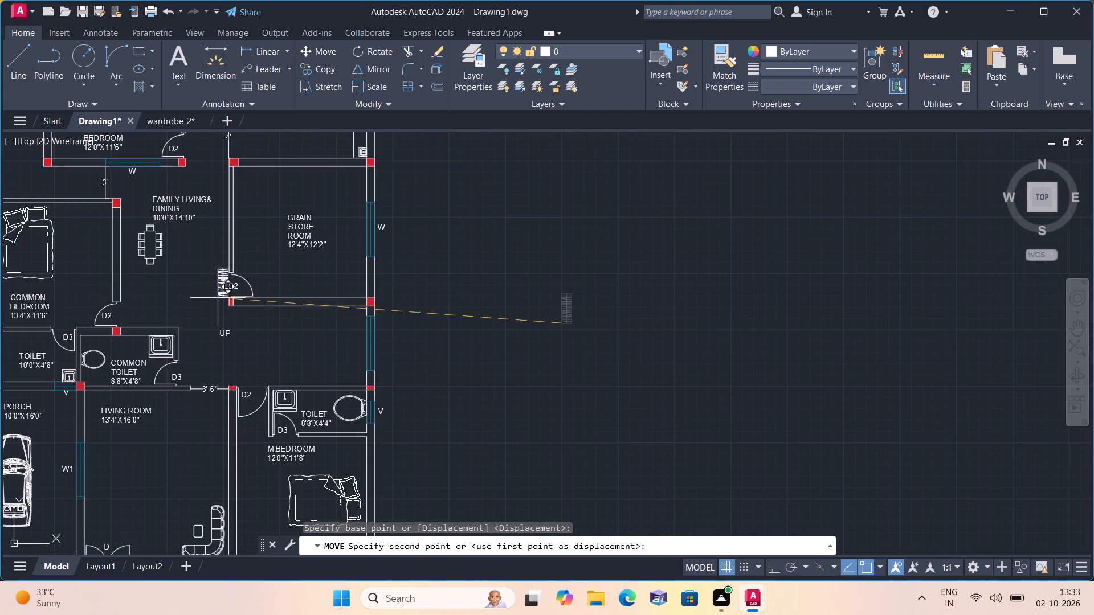
middle_drag(218, 298, 307, 340)
middle_drag(160, 239, 221, 326)
scroll(221, 326, up, 1)
scroll(204, 270, up, 2)
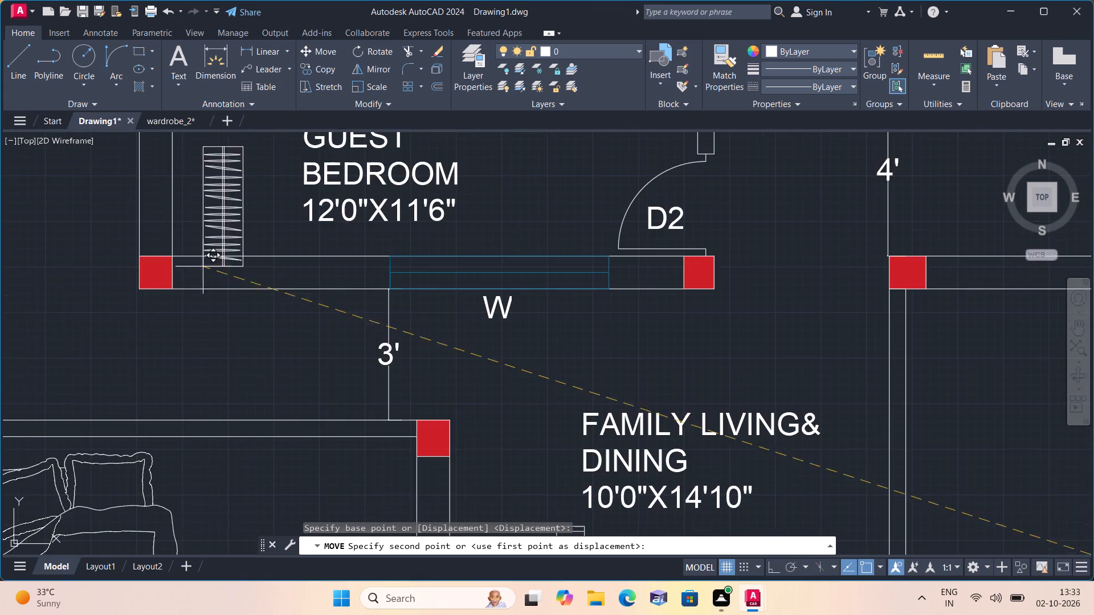
scroll(197, 232, up, 1)
middle_drag(200, 251, 215, 377)
click(227, 322)
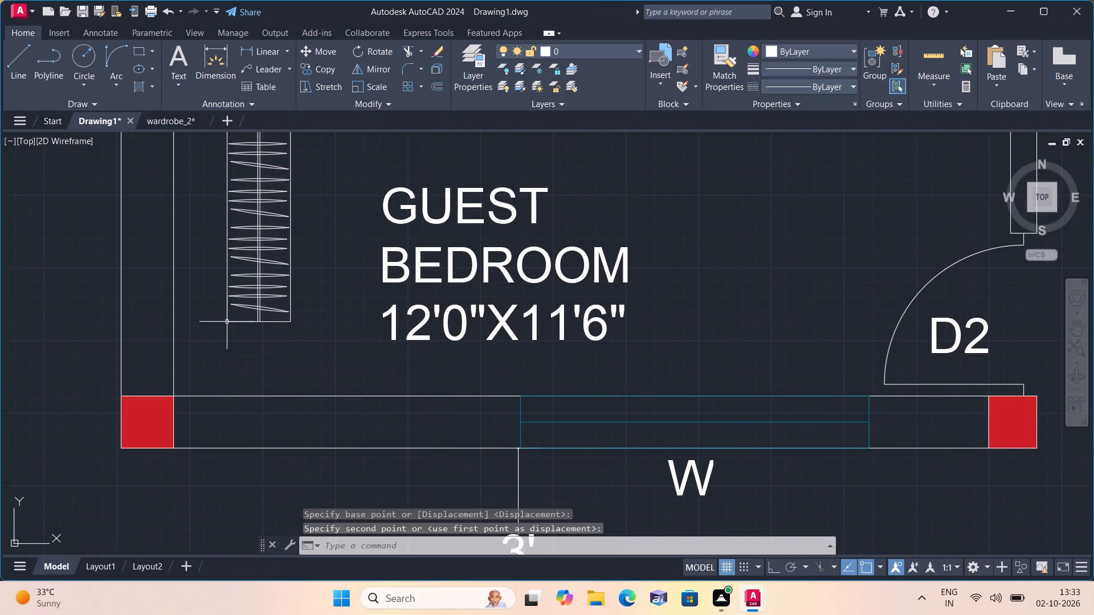
Copy the guest bedroom wardrobe into the common bedroom near its east wall and into M.Bedroom near its west wall.
click(322, 330)
middle_drag(227, 243, 273, 381)
click(259, 247)
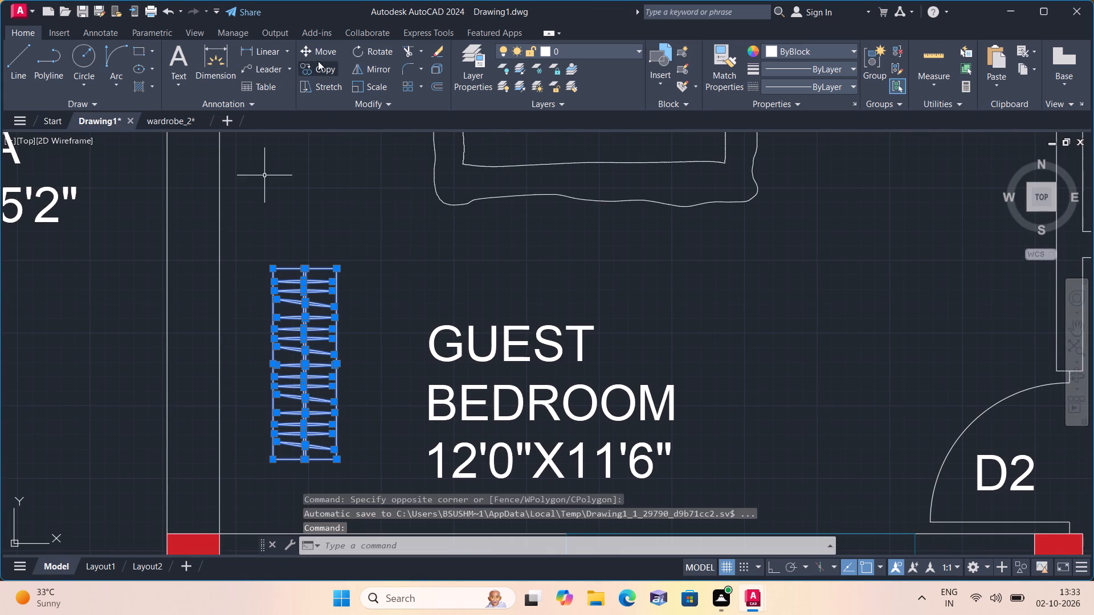
click(318, 61)
click(287, 325)
scroll(318, 347, down, 2)
middle_drag(318, 347, 266, 165)
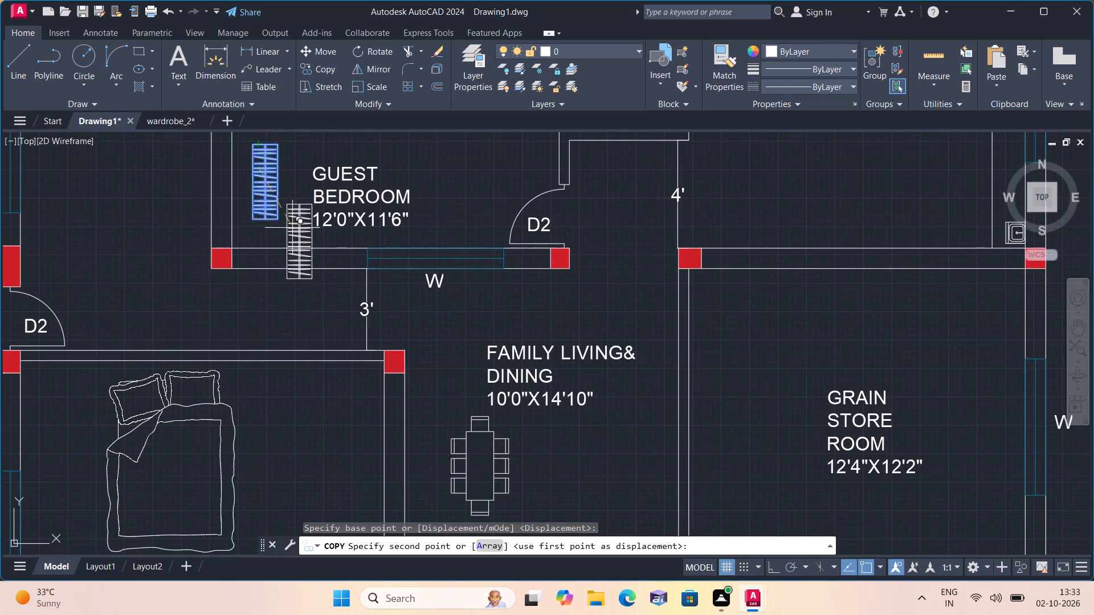
scroll(354, 334, down, 1)
middle_drag(349, 288, 349, 164)
scroll(349, 249, down, 1)
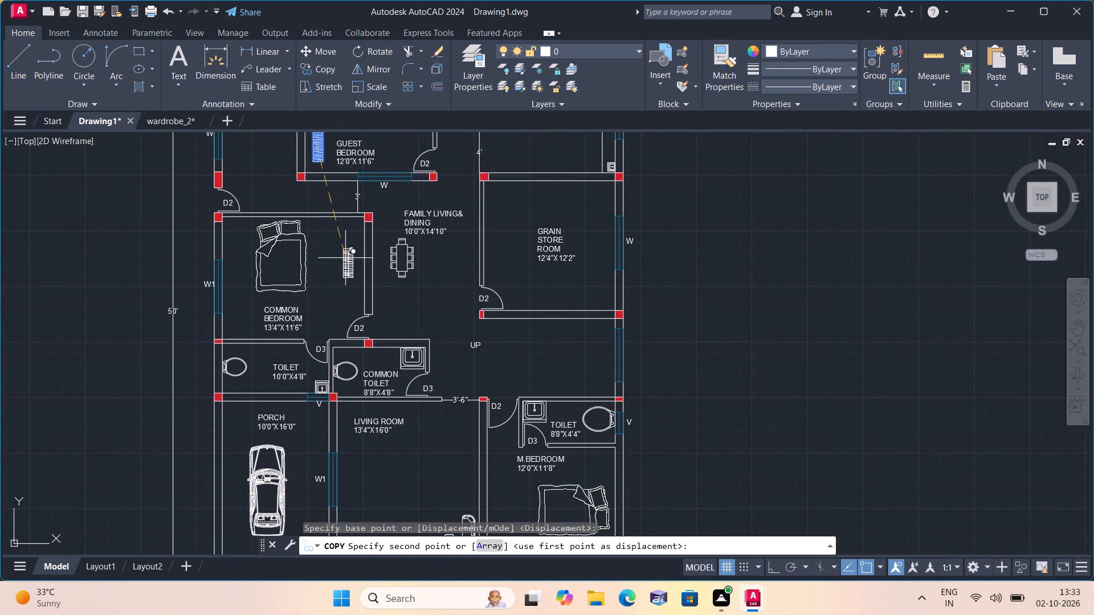
click(345, 256)
middle_drag(345, 256, 267, 142)
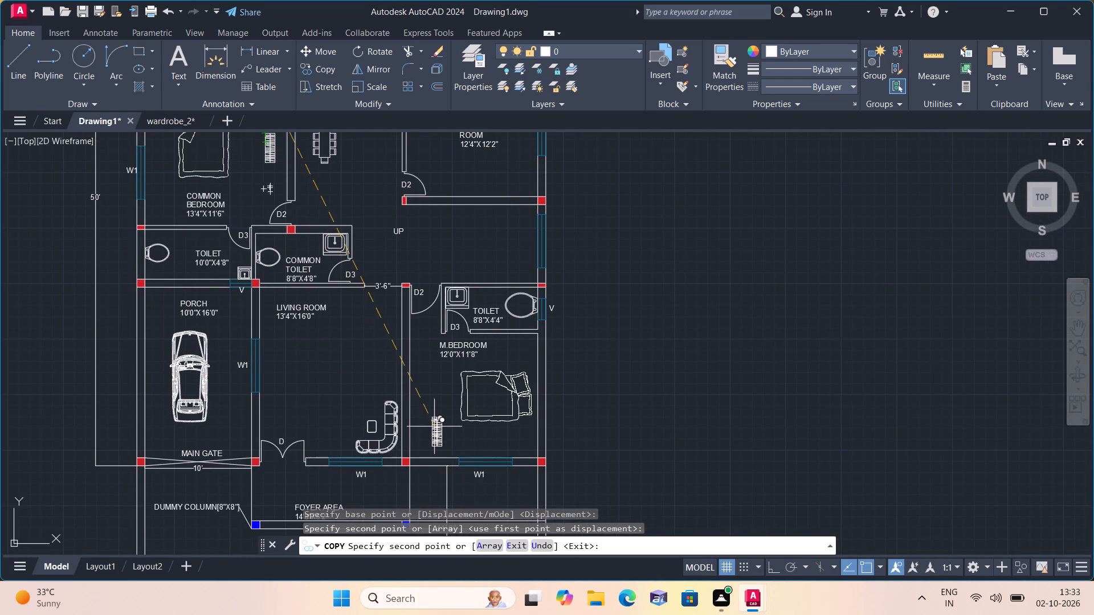
click(428, 419)
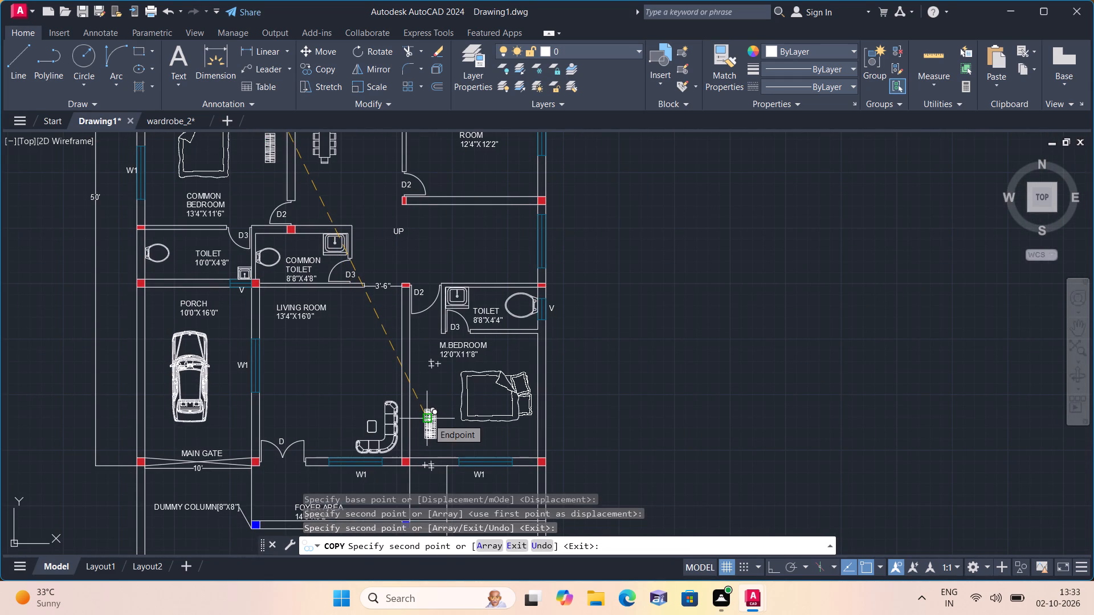
key(Escape)
middle_drag(246, 175, 317, 280)
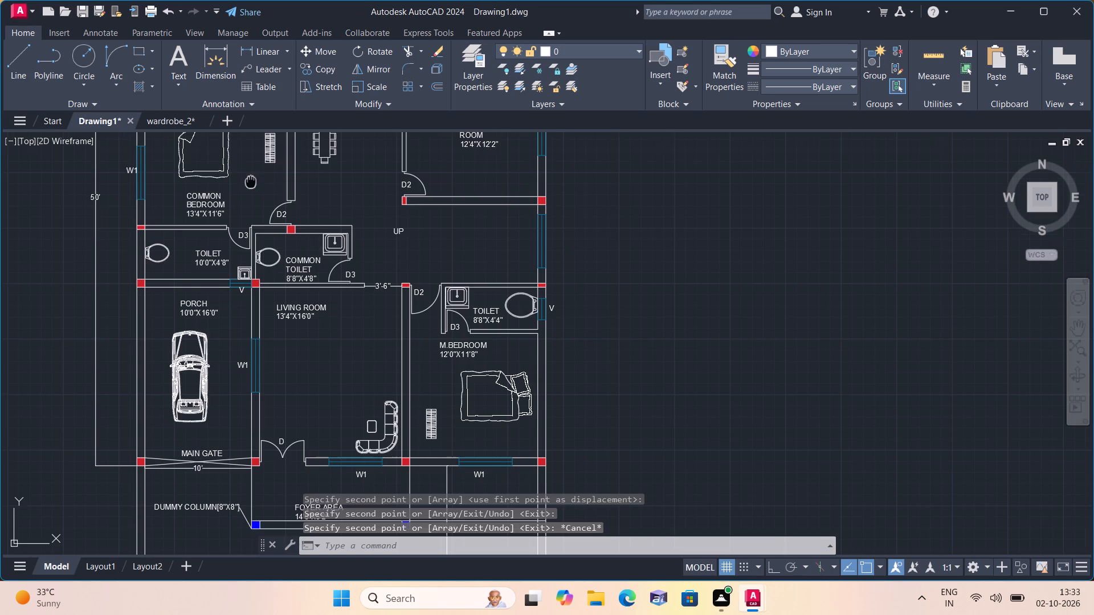
Scale up the guest bedroom wardrobe freehand from a base point near its middle until it nearly reaches the south wall.
middle_drag(317, 280, 361, 373)
middle_drag(337, 306, 381, 420)
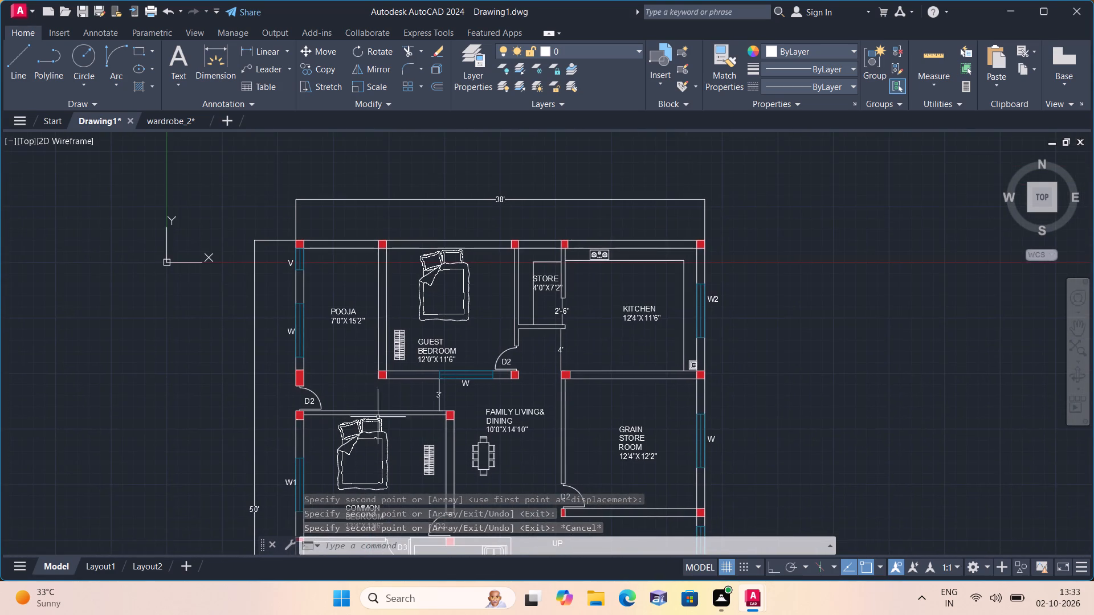
scroll(373, 354, up, 3)
drag(501, 400, 488, 381)
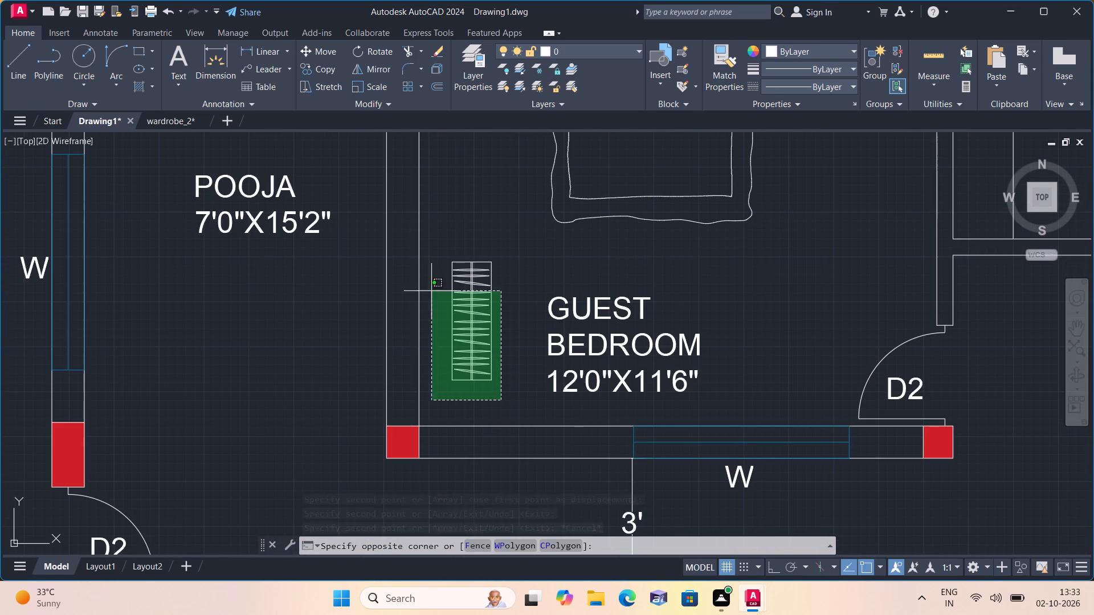
click(436, 232)
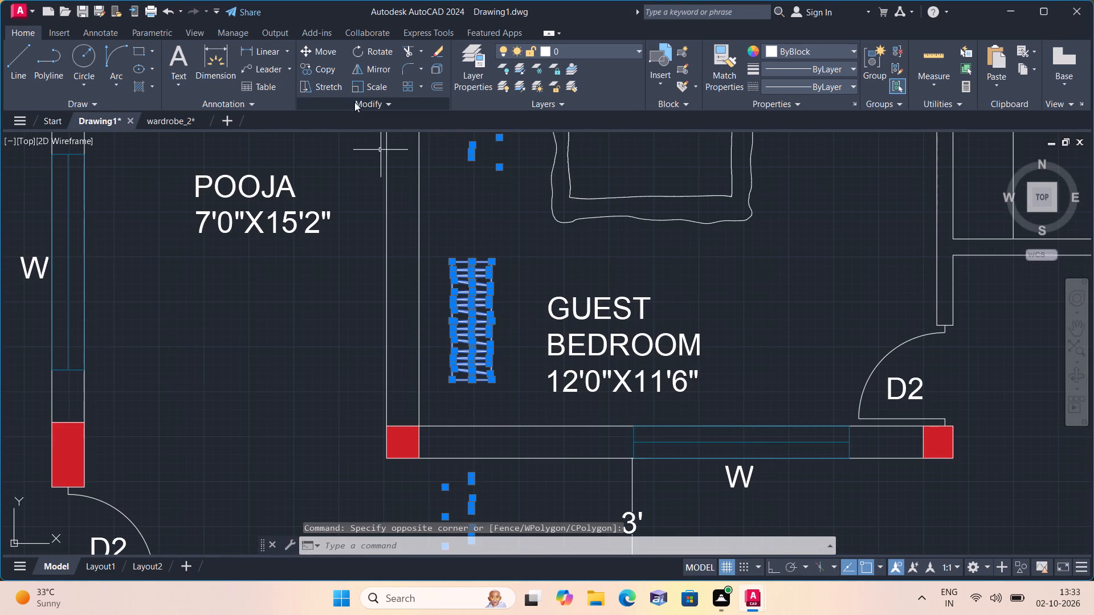
click(378, 88)
click(482, 315)
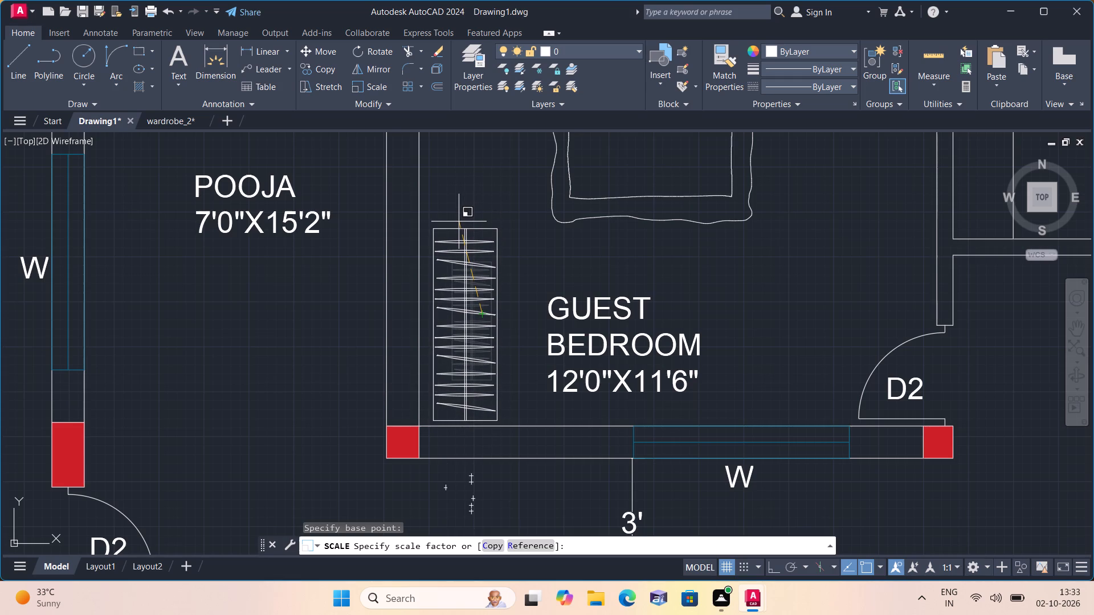
click(459, 222)
Move the enlarged guest bedroom wardrobe by its southwest corner into the room's southwest inner corner, flush with both walls.
scroll(516, 384, up, 2)
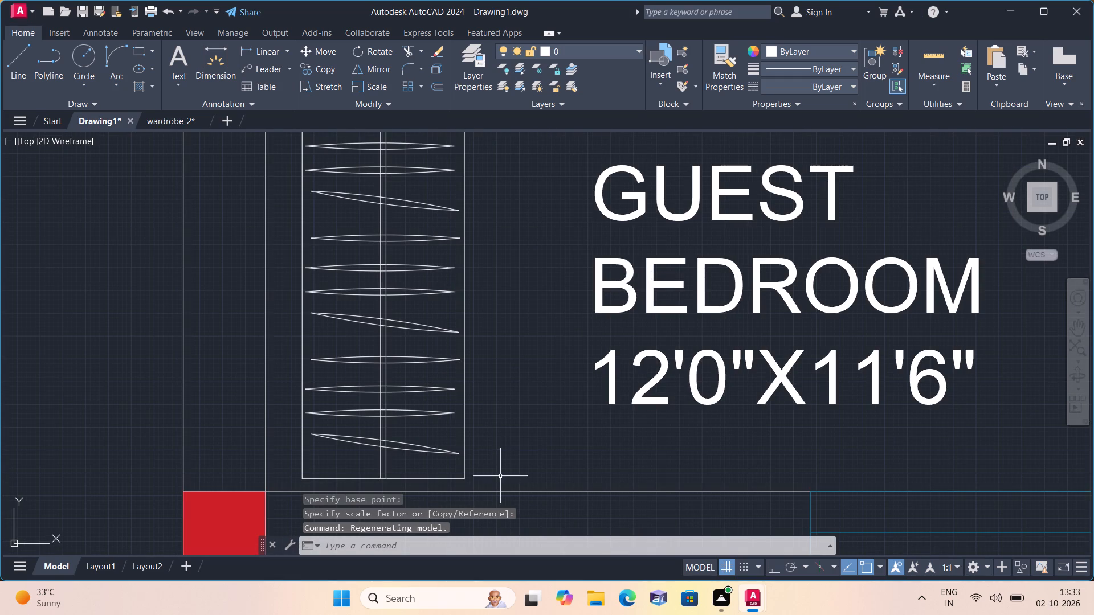
click(492, 480)
scroll(355, 359, down, 1)
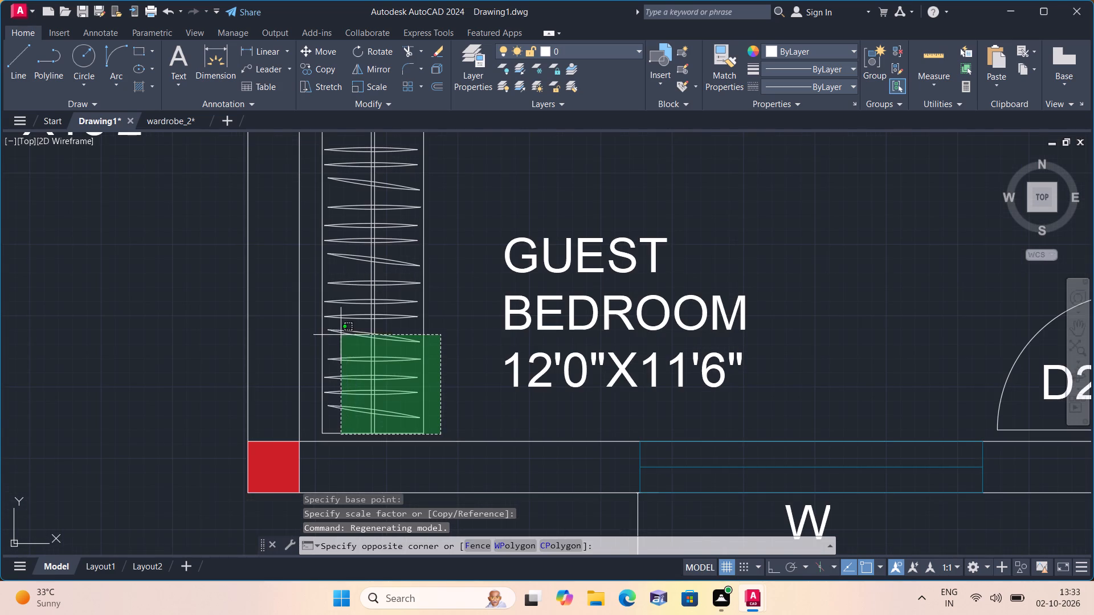
click(313, 268)
scroll(314, 268, down, 1)
middle_drag(313, 268, 309, 282)
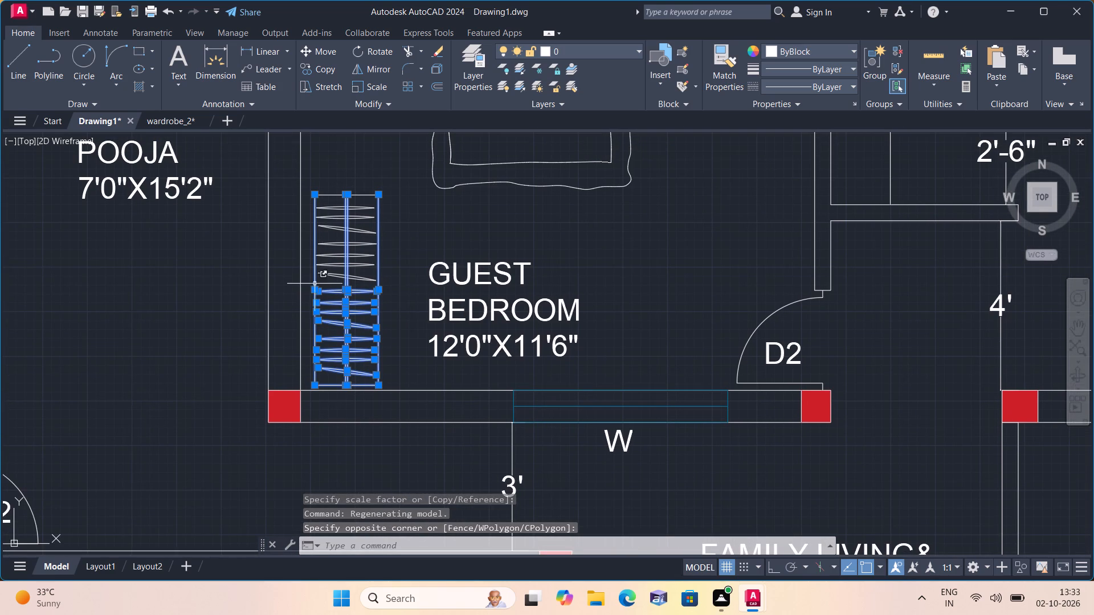
click(396, 292)
click(305, 179)
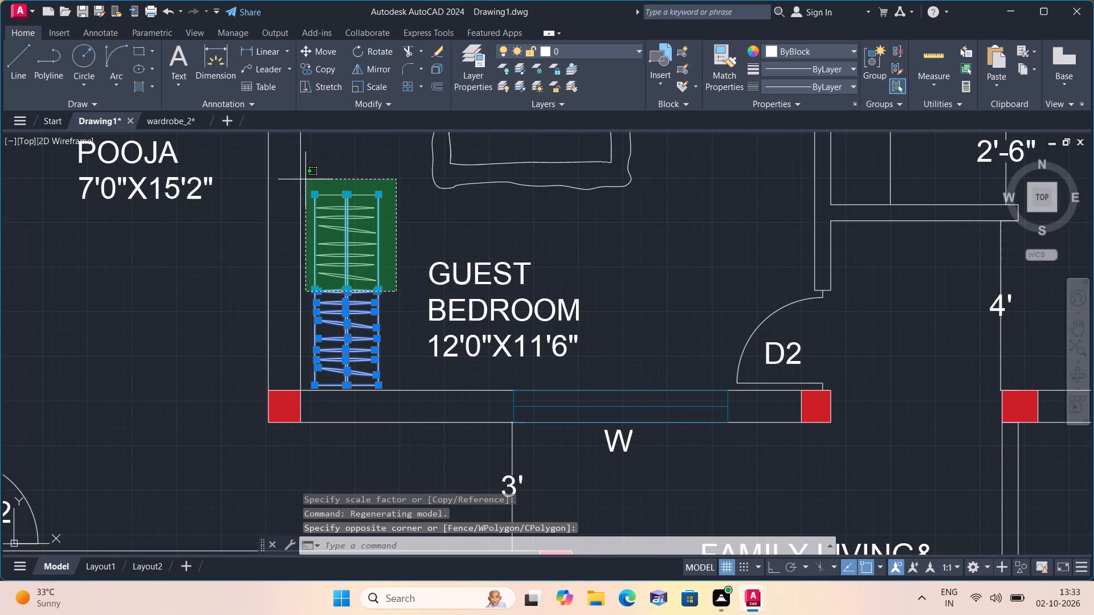
click(321, 52)
scroll(281, 393, up, 2)
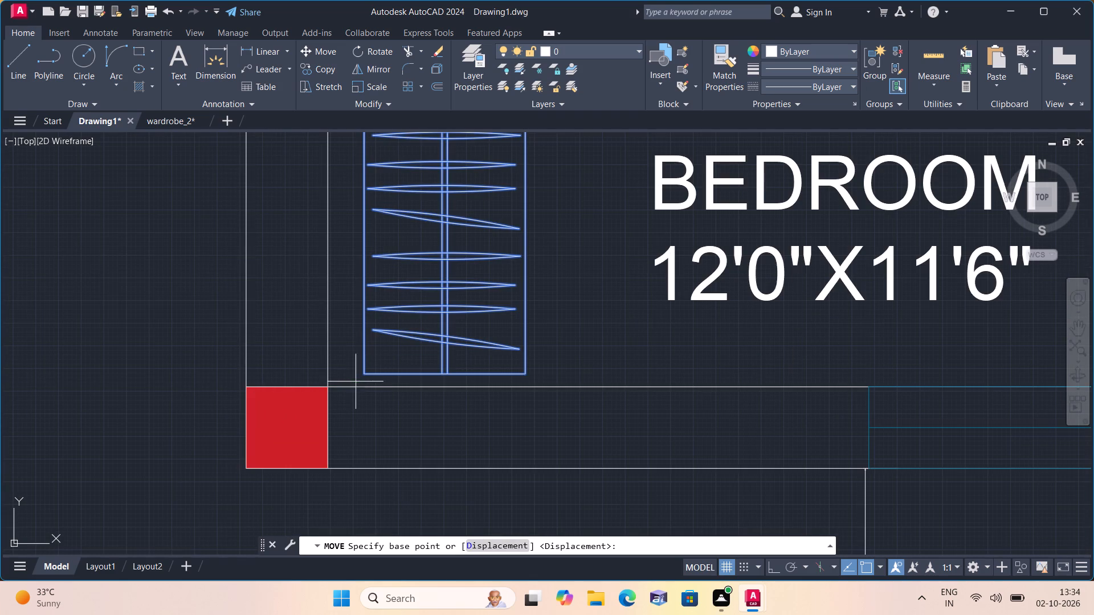
click(365, 375)
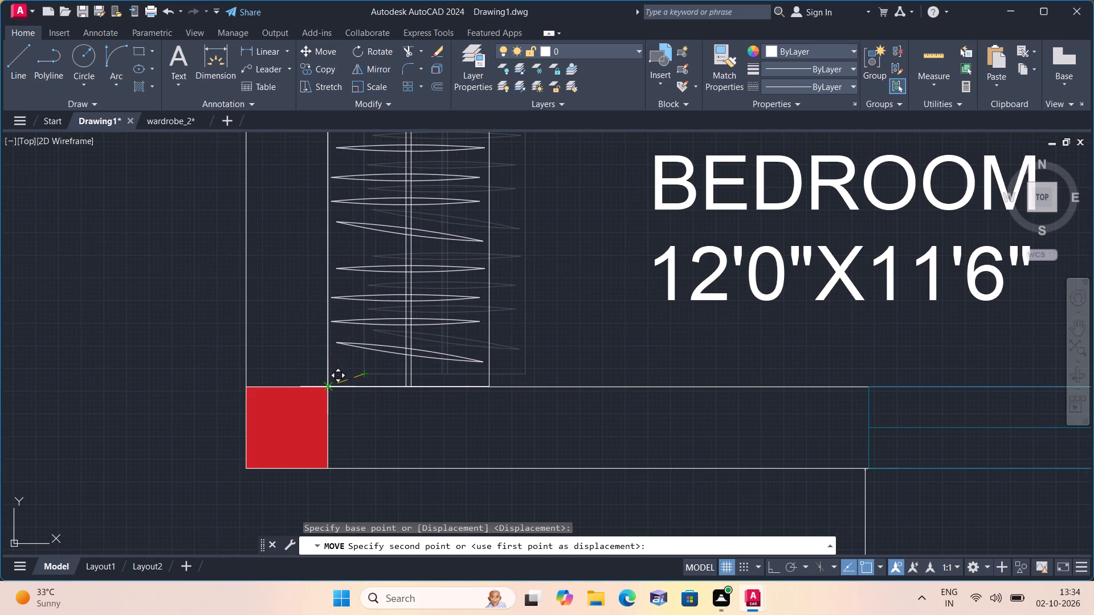
click(330, 386)
Scale up the common bedroom wardrobe freehand from a base point on its centreline in its upper part.
scroll(323, 370, down, 3)
middle_drag(339, 380, 337, 378)
scroll(338, 379, down, 1)
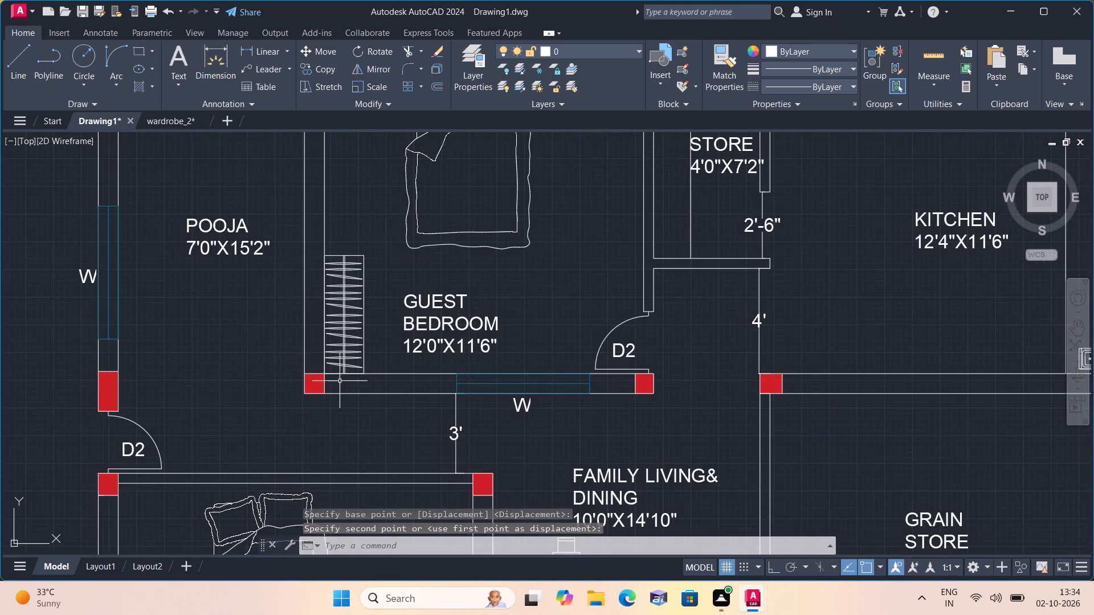
middle_drag(337, 378, 277, 226)
scroll(336, 406, up, 2)
drag(373, 375, 369, 362)
click(262, 200)
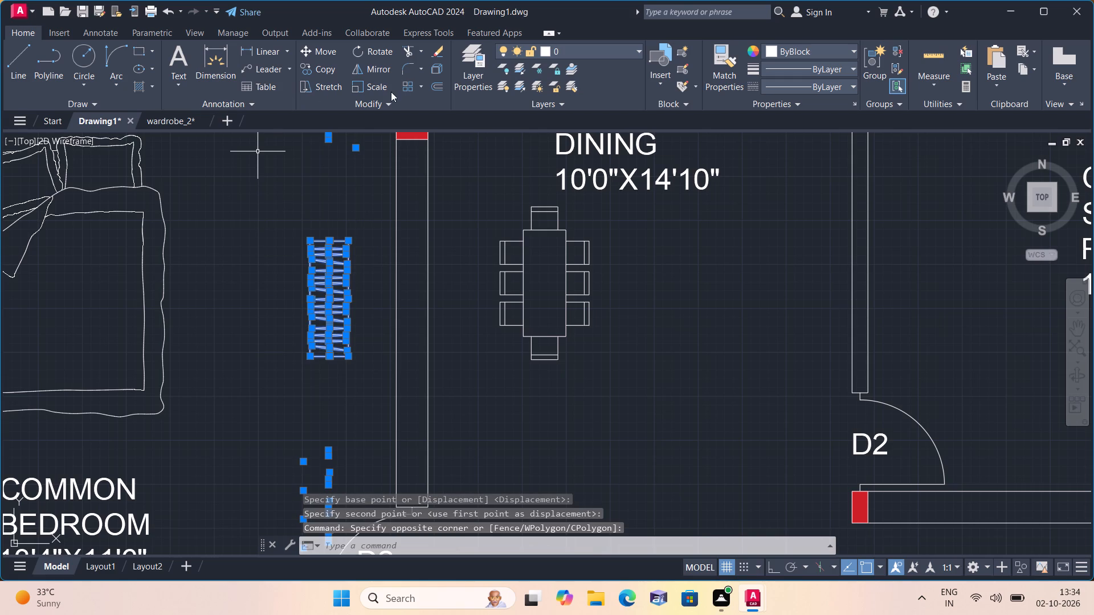
click(377, 84)
click(329, 278)
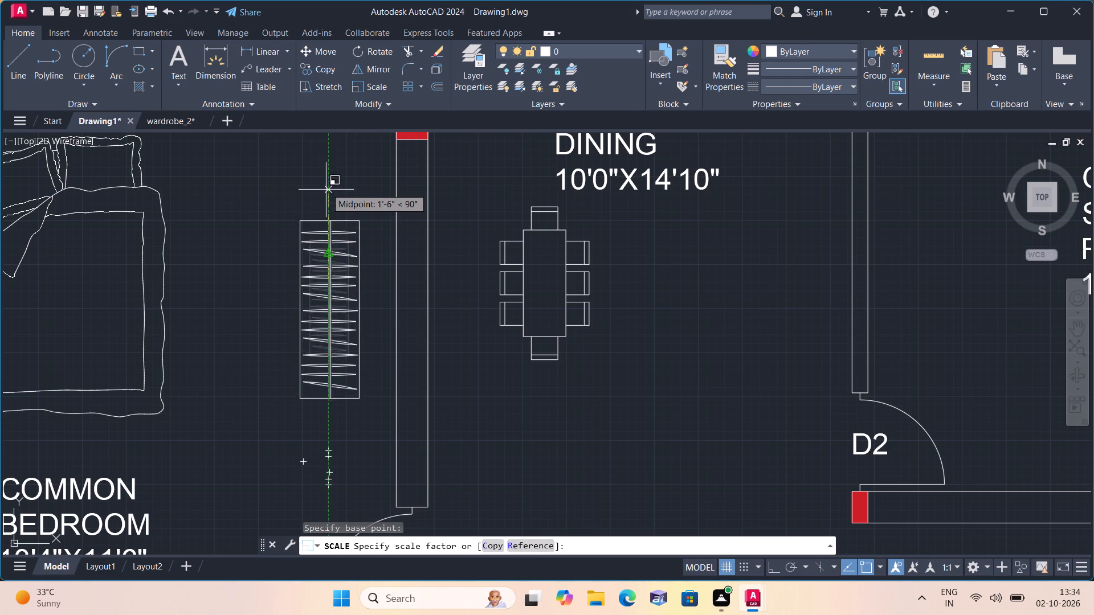
click(326, 188)
Move the enlarged common bedroom wardrobe by its northeast corner into the room's northeast inner corner, flush with both walls.
drag(375, 433, 372, 428)
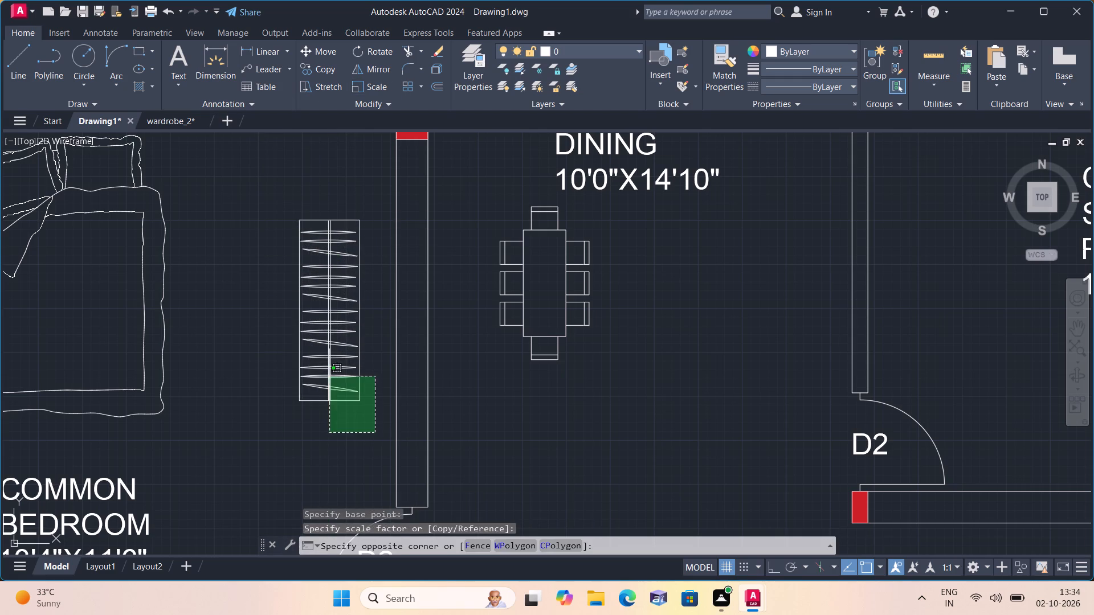
click(246, 203)
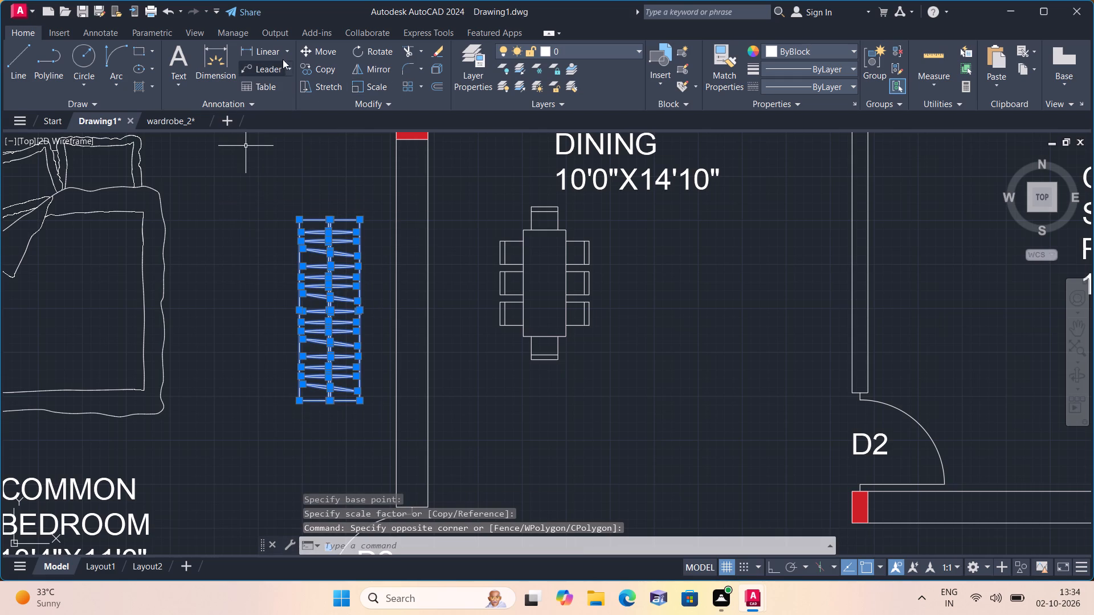
click(321, 52)
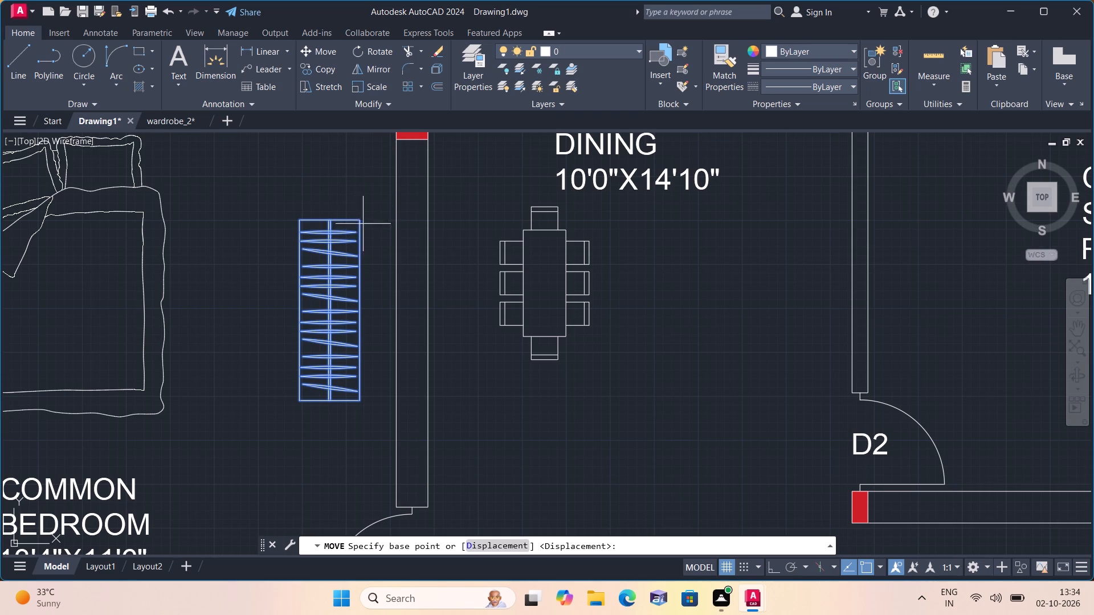
click(358, 217)
scroll(358, 217, down, 1)
middle_drag(358, 217, 376, 326)
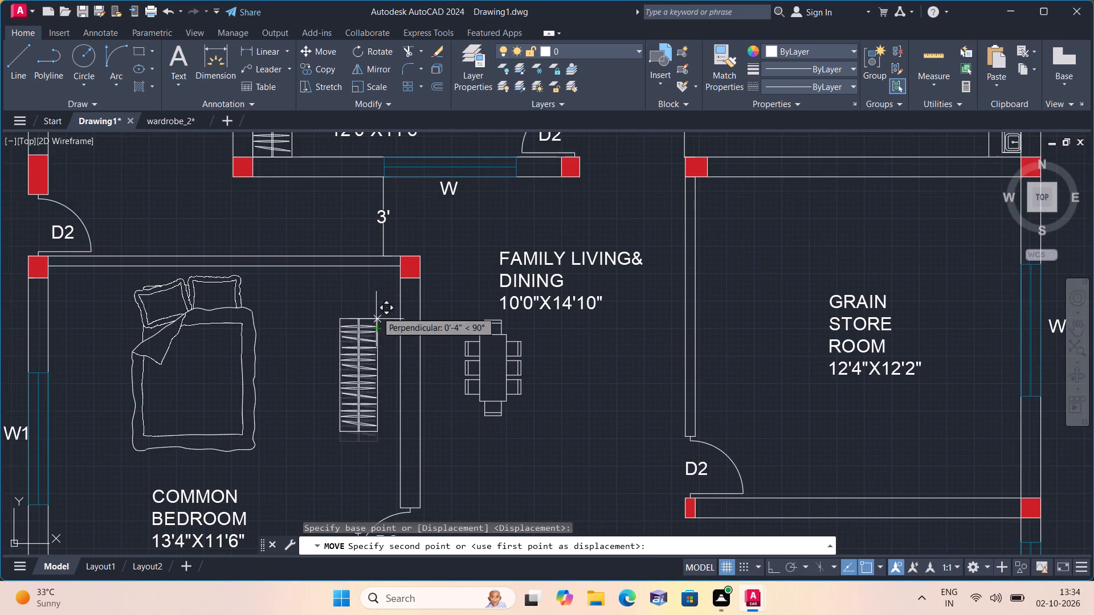
scroll(385, 273, up, 3)
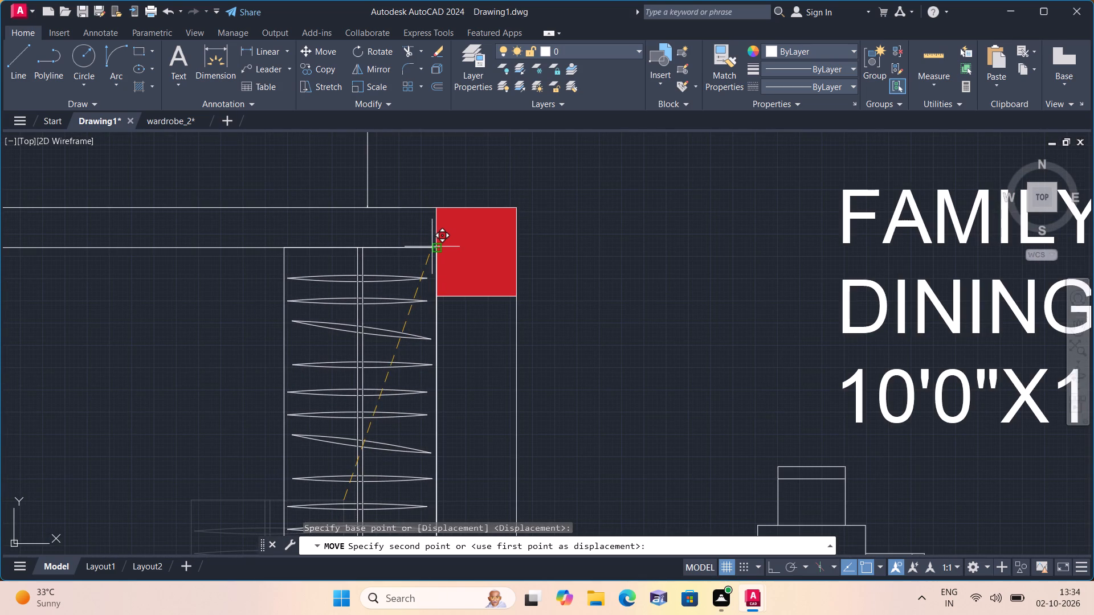
click(432, 247)
Scale up the M.Bedroom wardrobe freehand from a base point near its middle so it nearly reaches the south wall.
scroll(417, 268, down, 4)
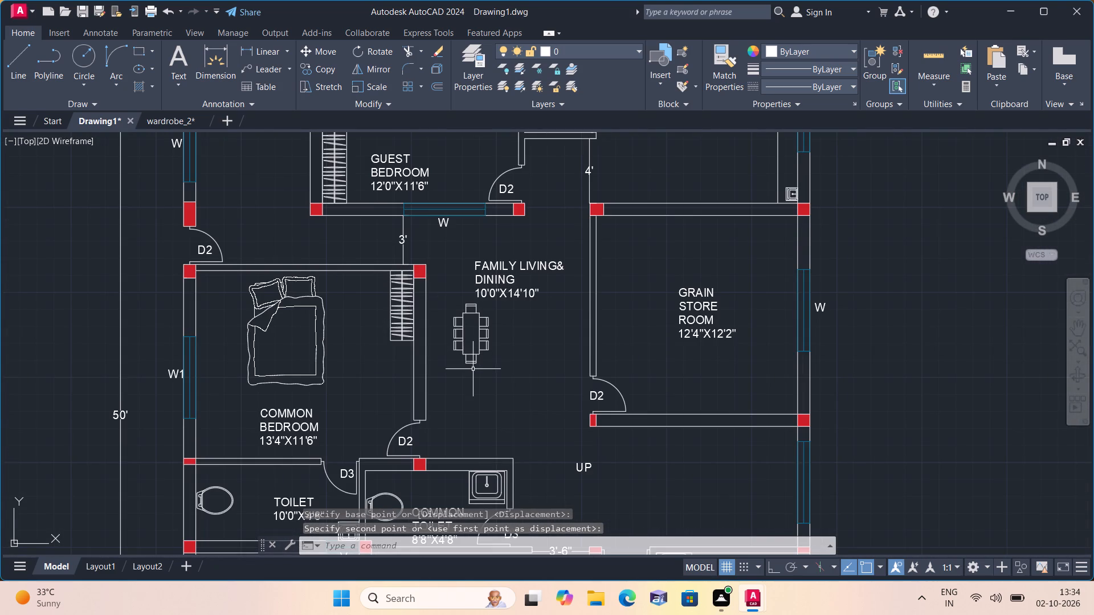
middle_drag(470, 368, 401, 289)
scroll(393, 281, down, 1)
middle_drag(546, 418, 460, 253)
scroll(422, 194, down, 1)
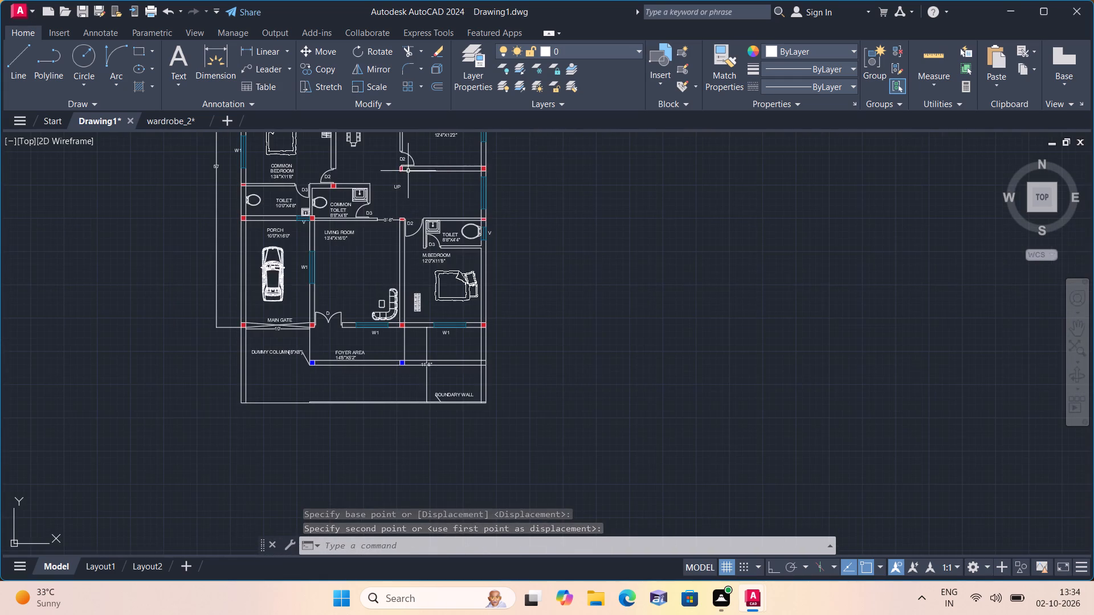
scroll(431, 323, up, 3)
click(415, 287)
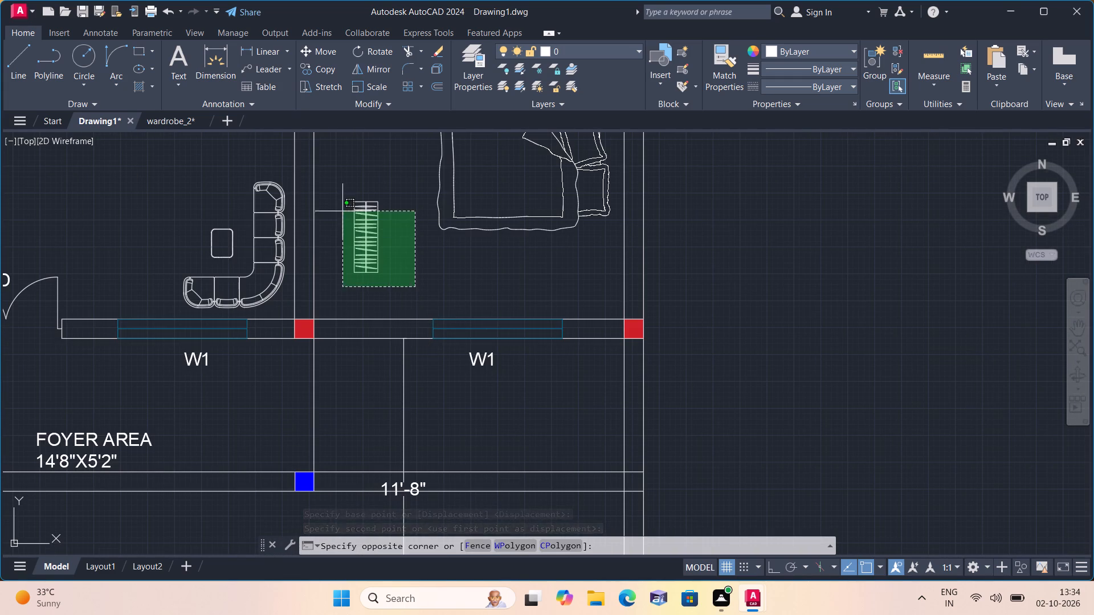
click(335, 192)
click(374, 85)
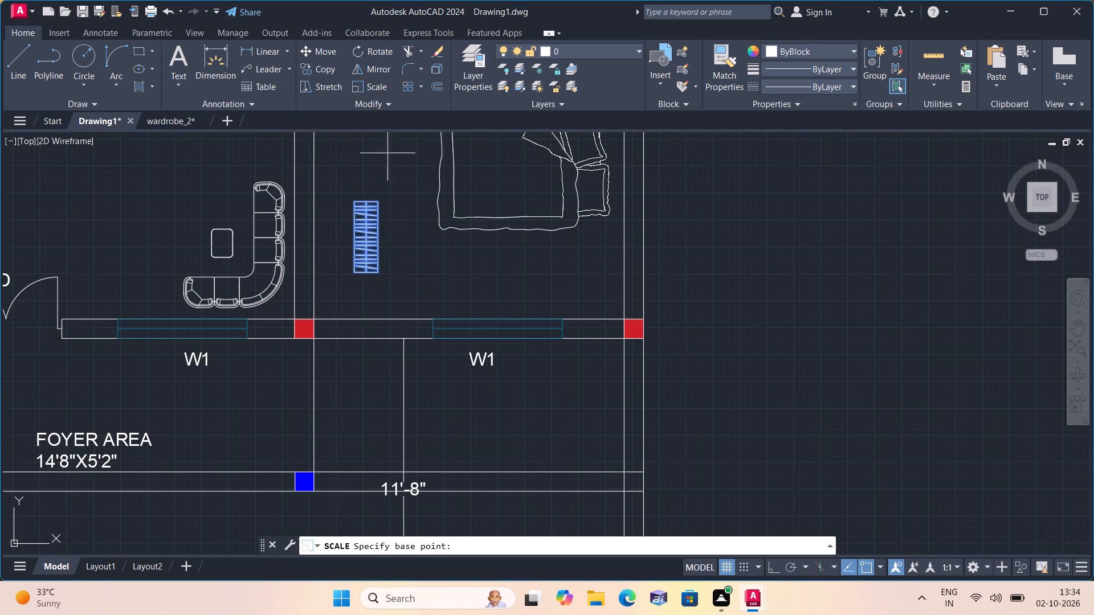
click(362, 241)
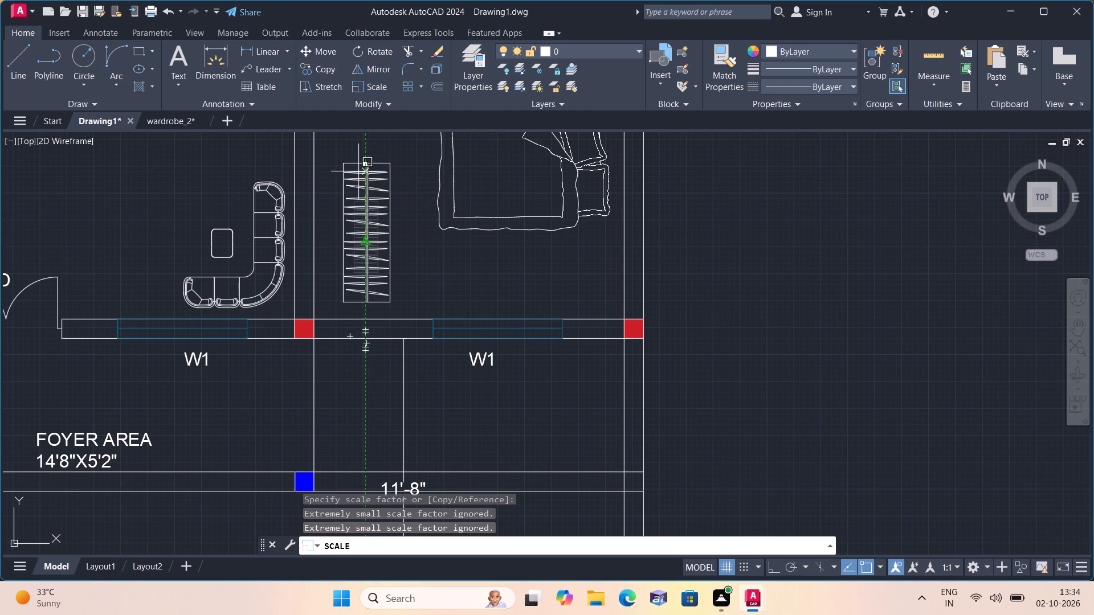
click(358, 170)
Move the enlarged M.Bedroom wardrobe by its southwest corner into the room's southwest inner corner, flush with both walls.
scroll(390, 296, up, 2)
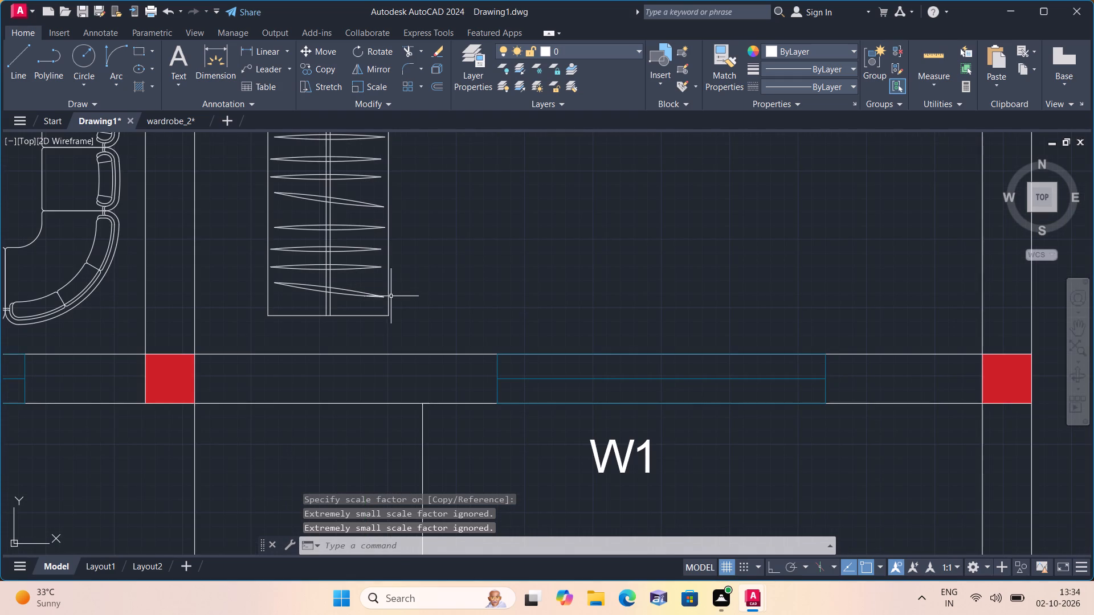
click(417, 325)
middle_drag(328, 269, 369, 411)
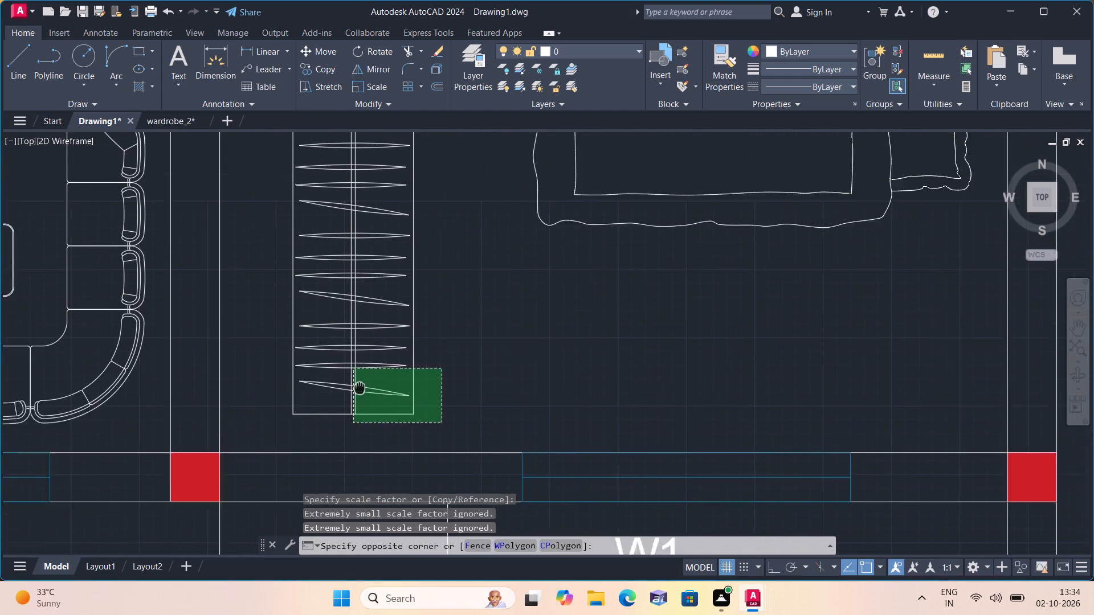
middle_drag(369, 411, 369, 413)
scroll(303, 259, down, 1)
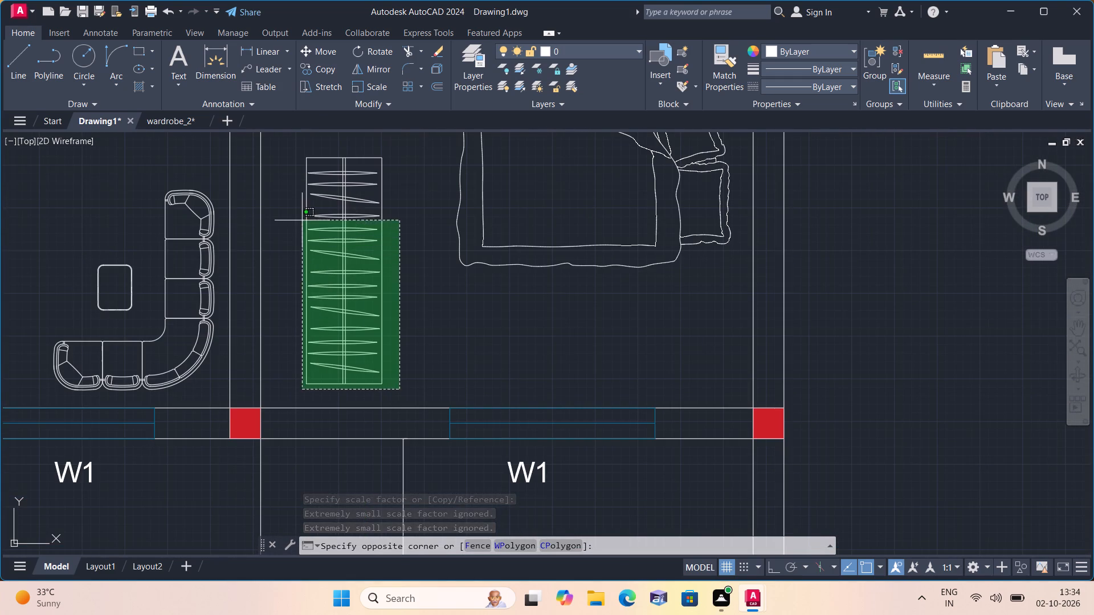
click(303, 124)
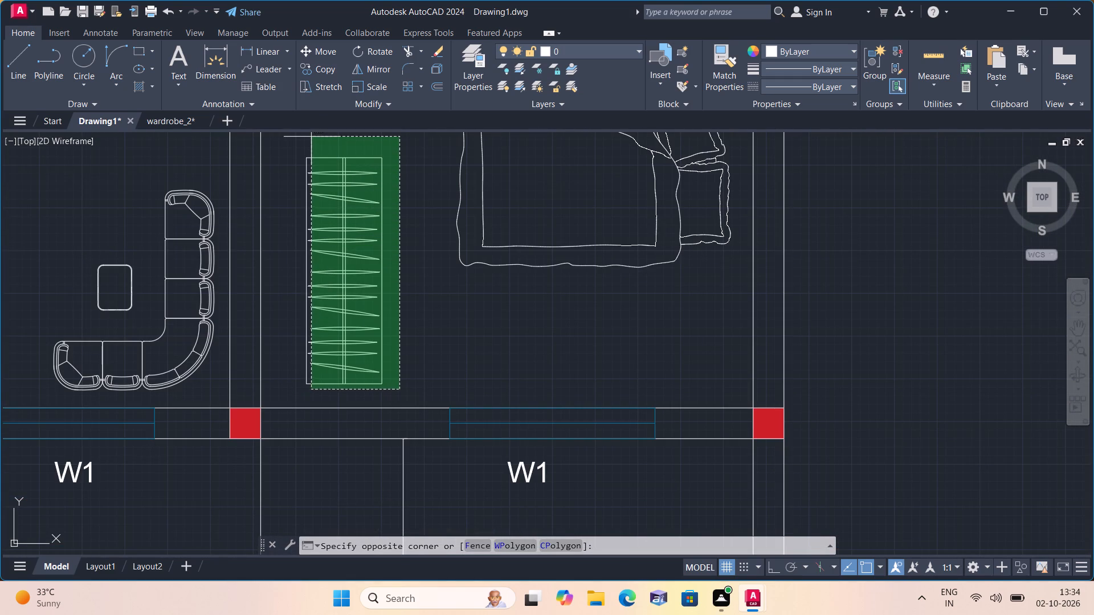
click(303, 137)
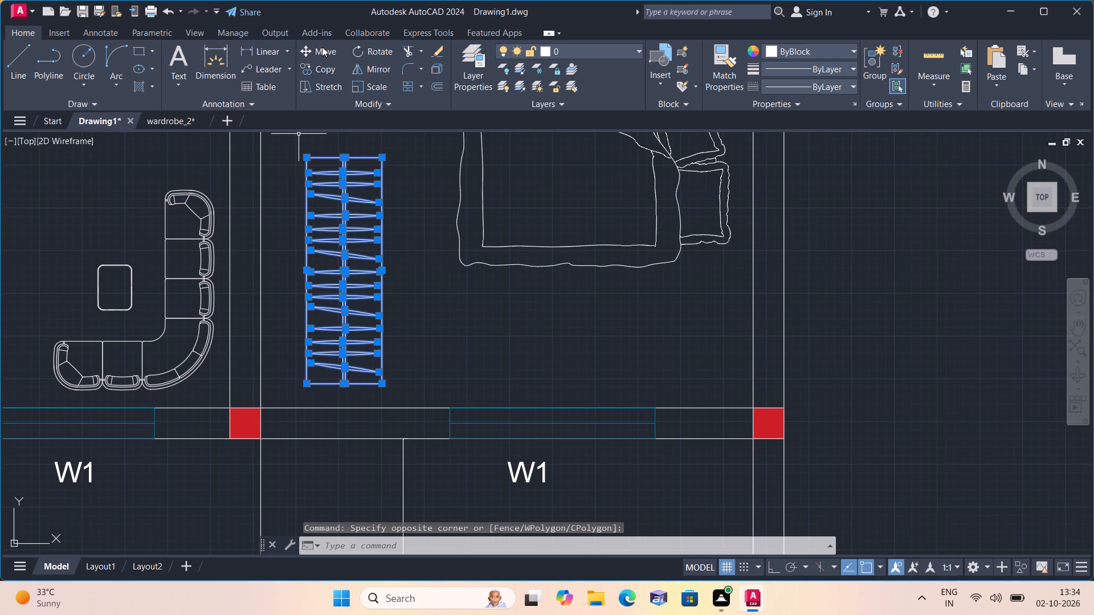
click(323, 46)
scroll(325, 382, up, 2)
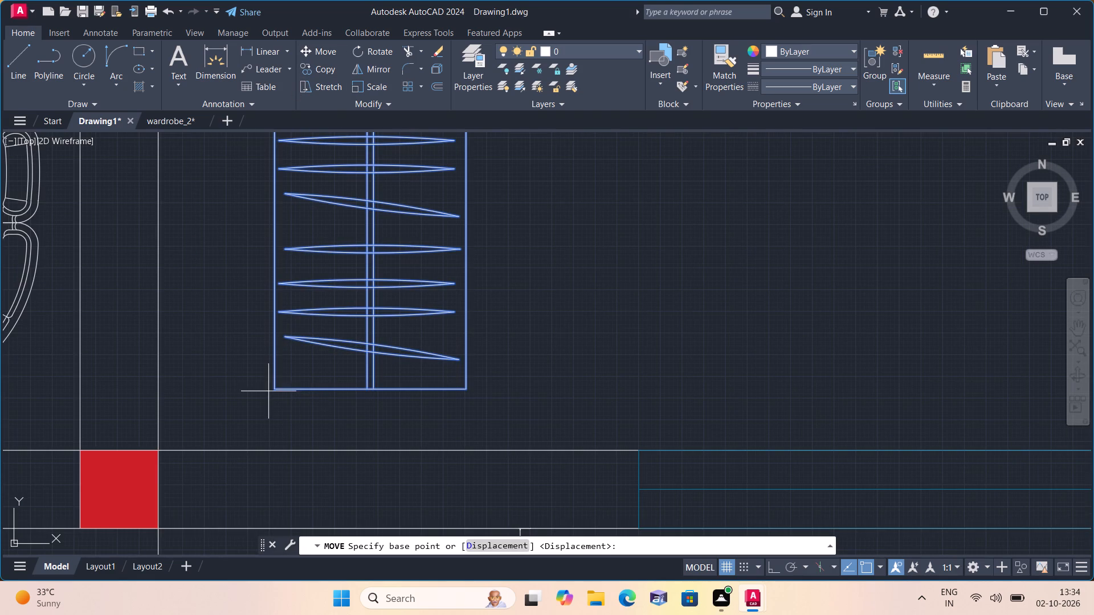
click(273, 386)
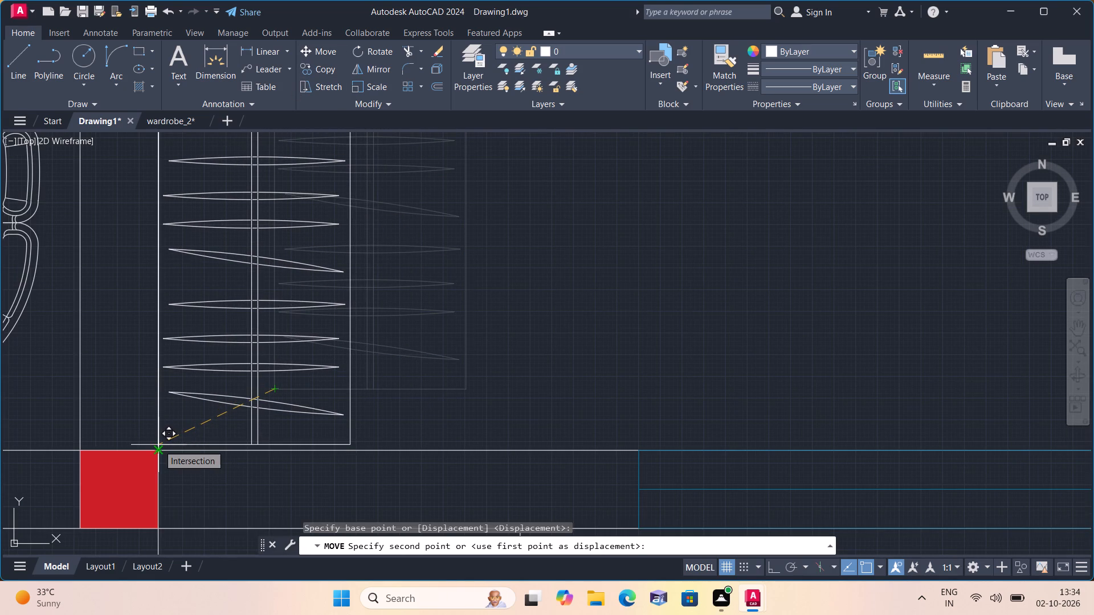
click(158, 445)
Review the wardrobe placement and the rest of the furniture across the floor plan.
scroll(491, 380, down, 1)
scroll(606, 376, down, 1)
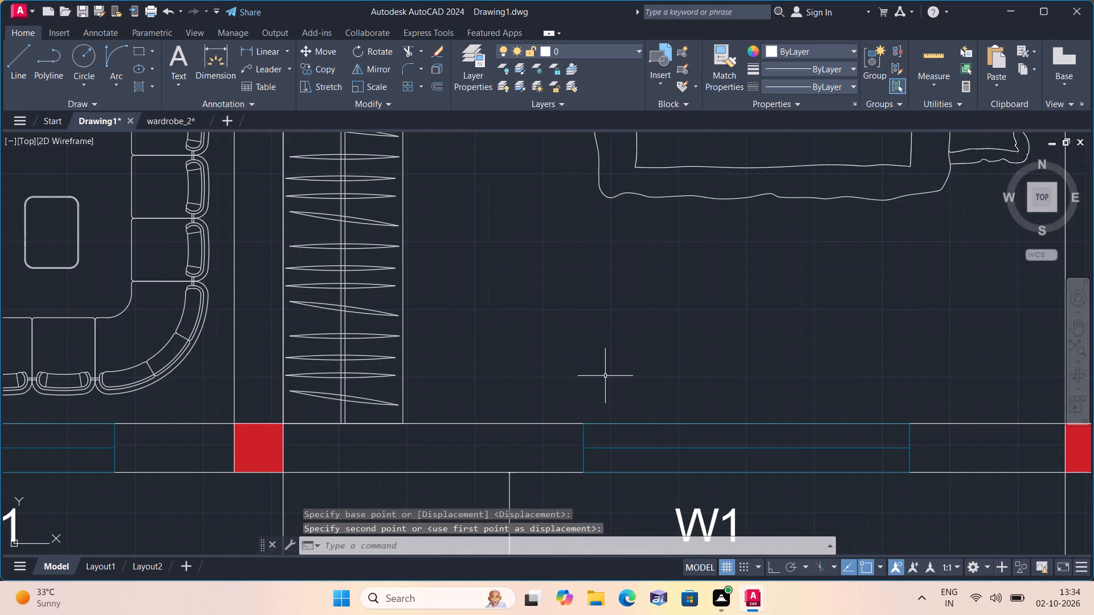
scroll(606, 376, down, 2)
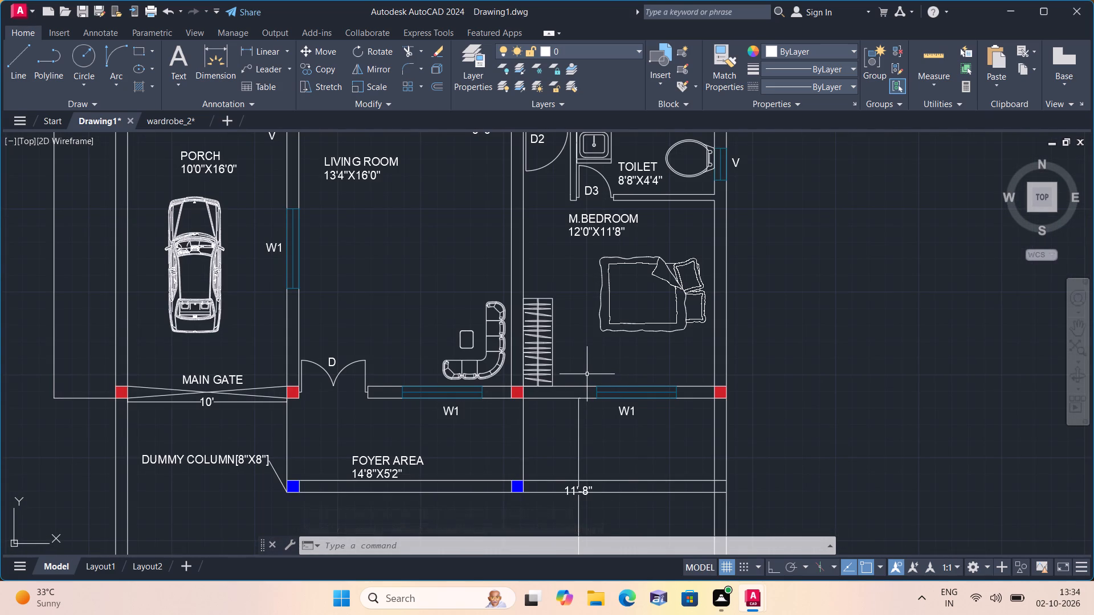
scroll(587, 374, down, 2)
scroll(587, 374, up, 2)
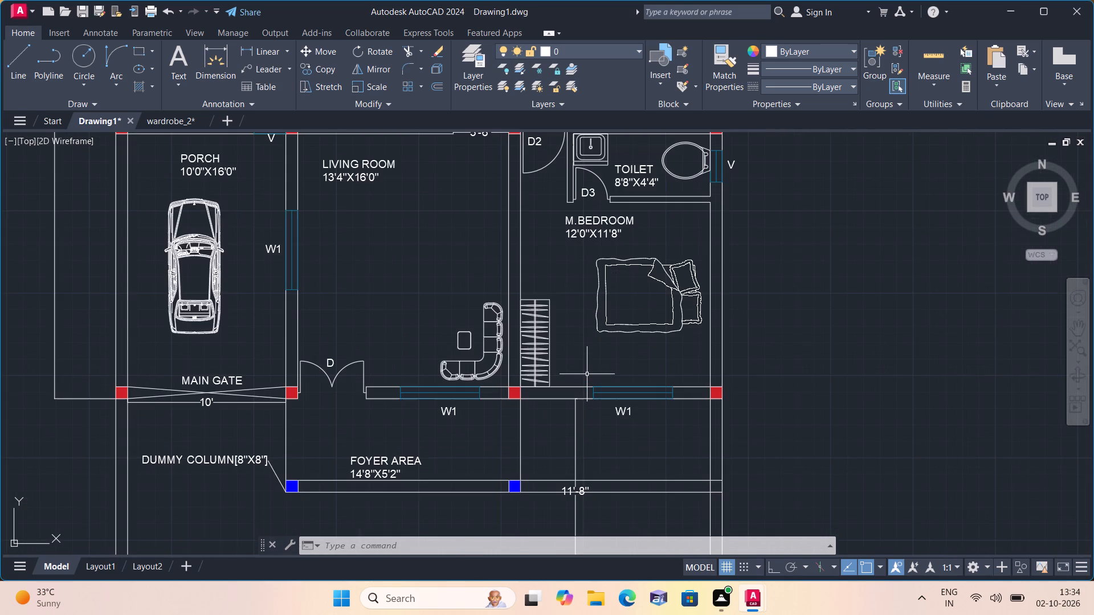
scroll(587, 374, down, 1)
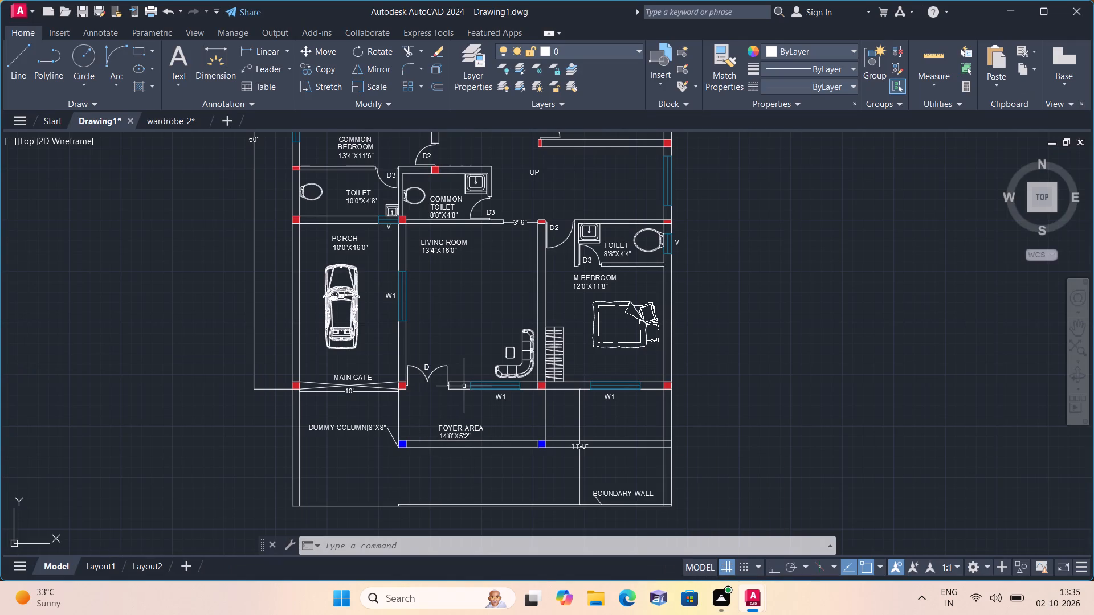
scroll(464, 395, down, 1)
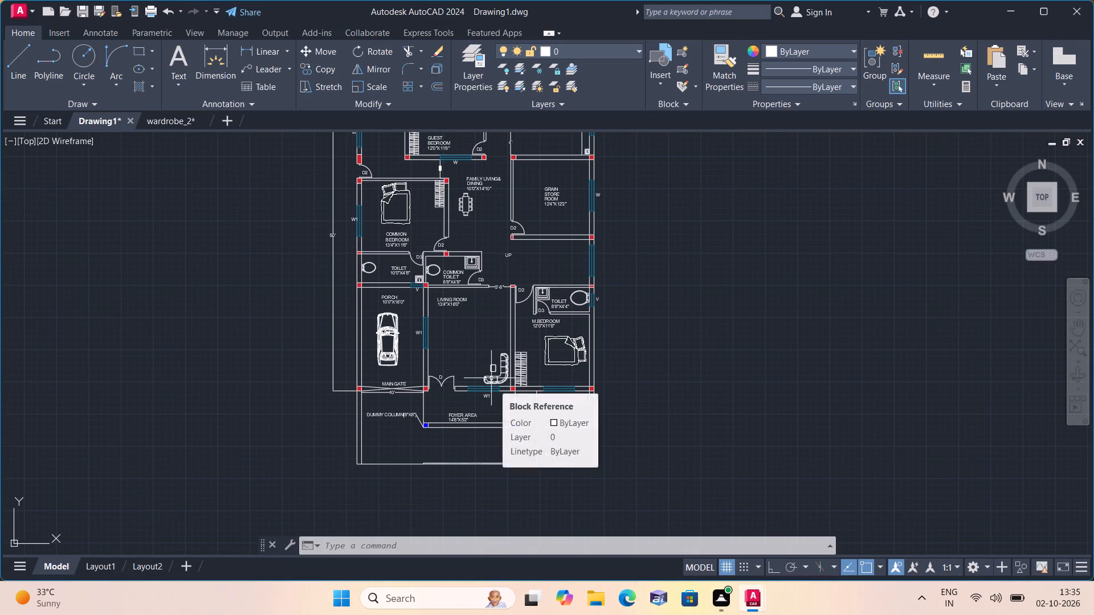
Offset the east wall's inner line 3'6" west across the stair area marked UP.
middle_drag(493, 382, 558, 482)
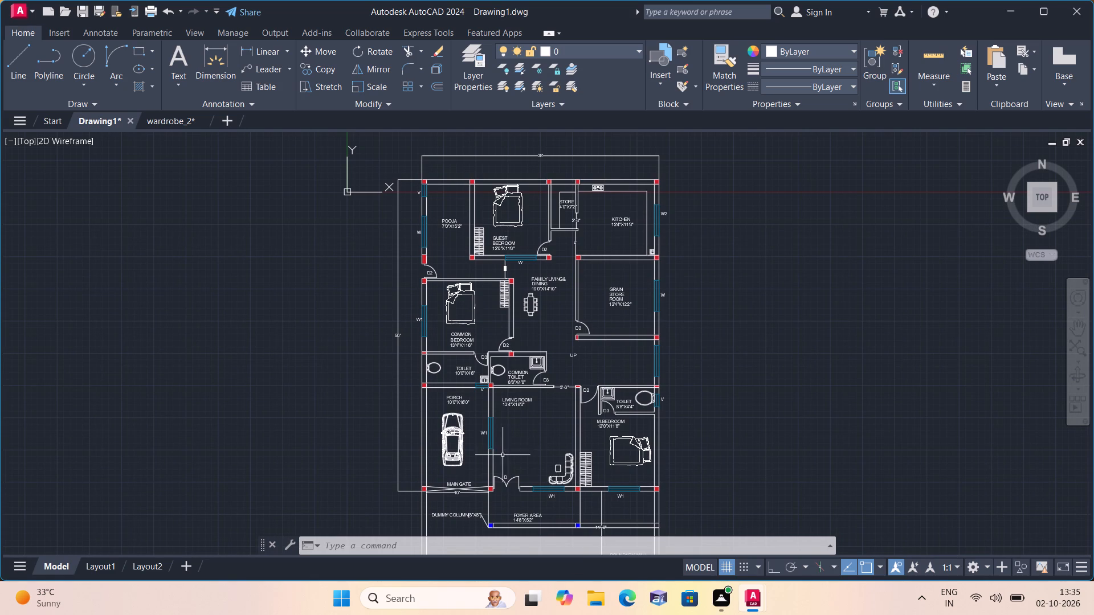
scroll(516, 412, up, 1)
scroll(724, 343, up, 2)
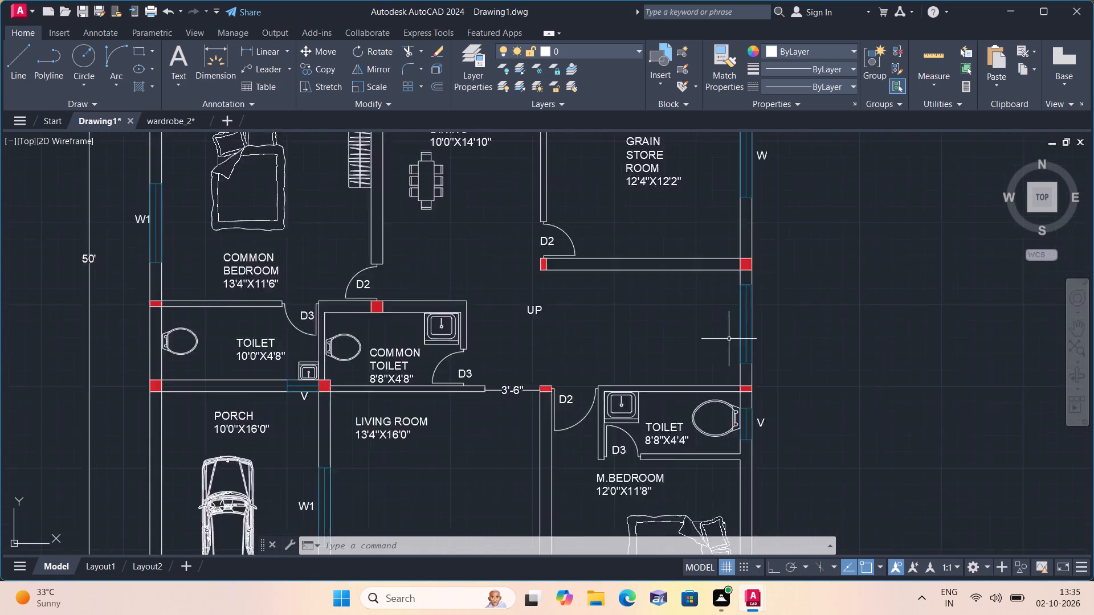
middle_drag(732, 333, 624, 506)
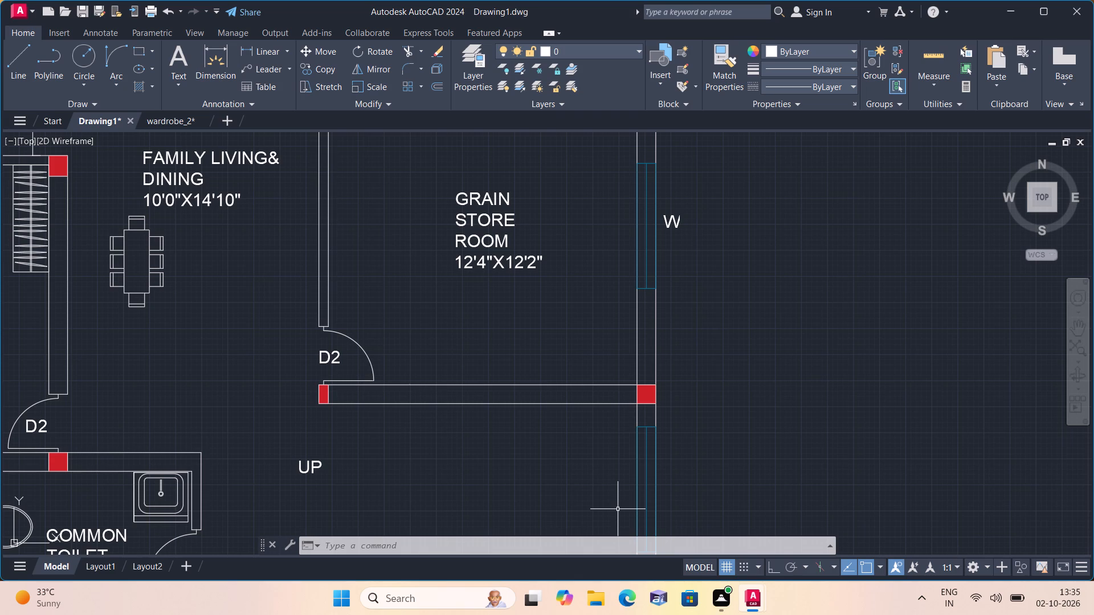
key(o)
text(ff)
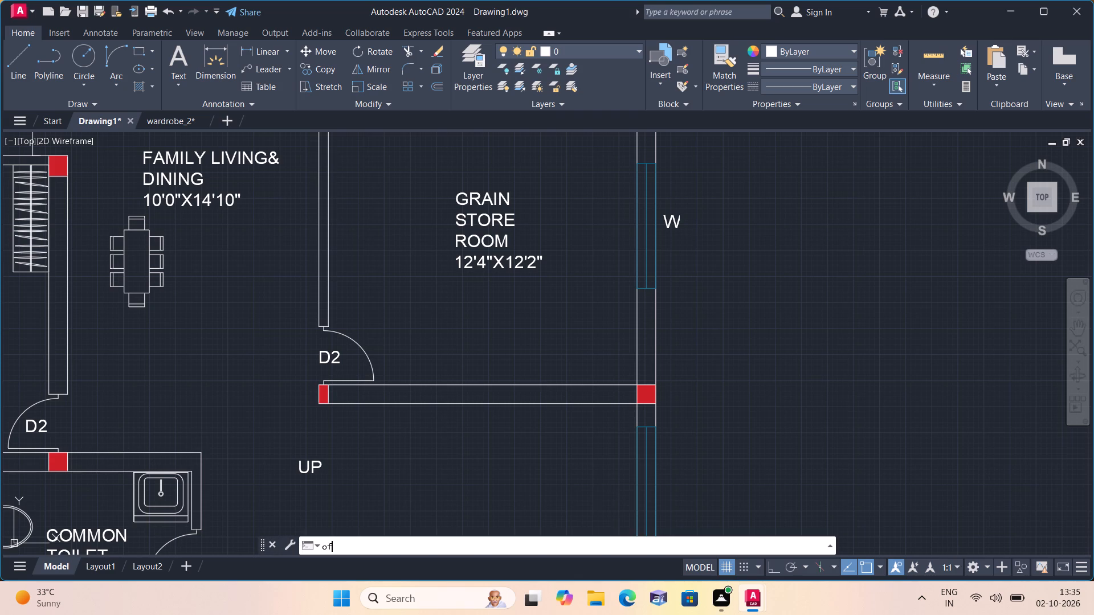
key(space)
scroll(618, 509, down, 2)
middle_drag(615, 496, 606, 457)
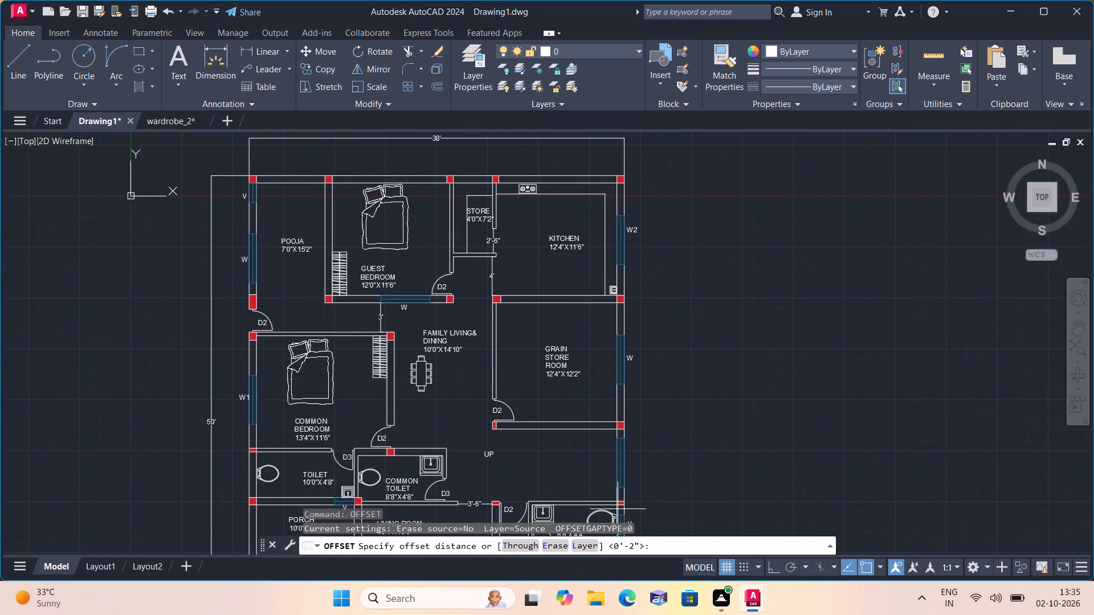
scroll(596, 445, up, 1)
text(3'6")
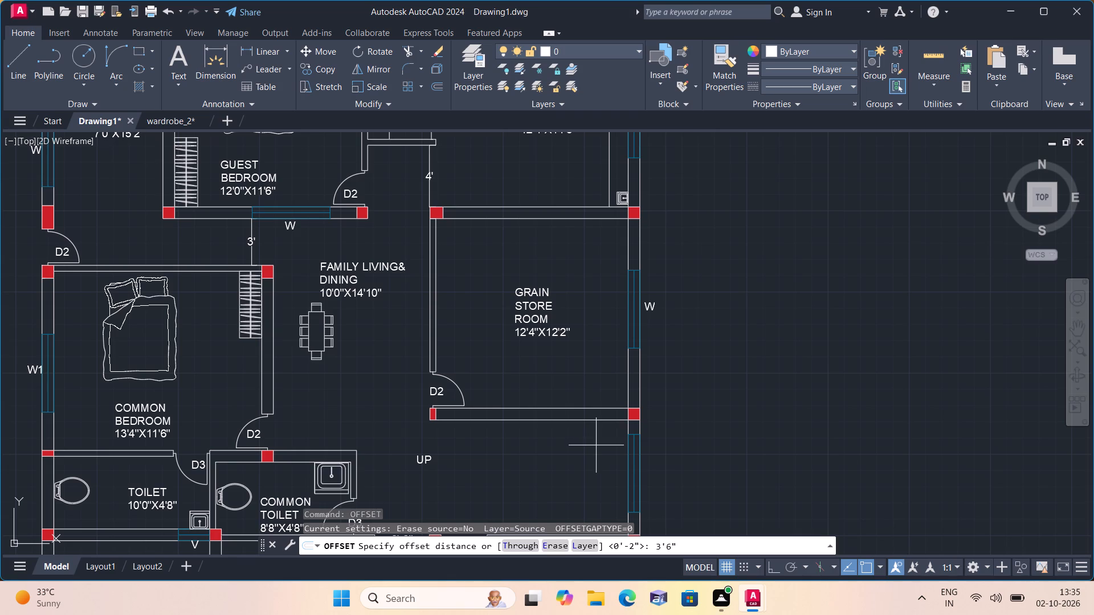
key(space)
scroll(596, 445, down, 1)
middle_drag(587, 434, 595, 370)
scroll(621, 434, up, 2)
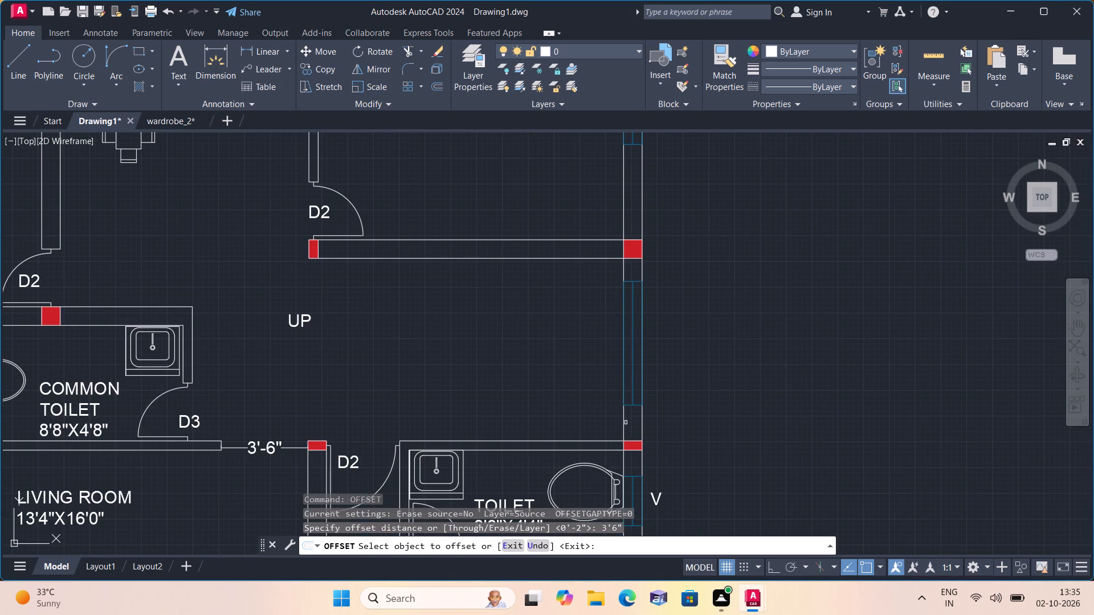
click(622, 417)
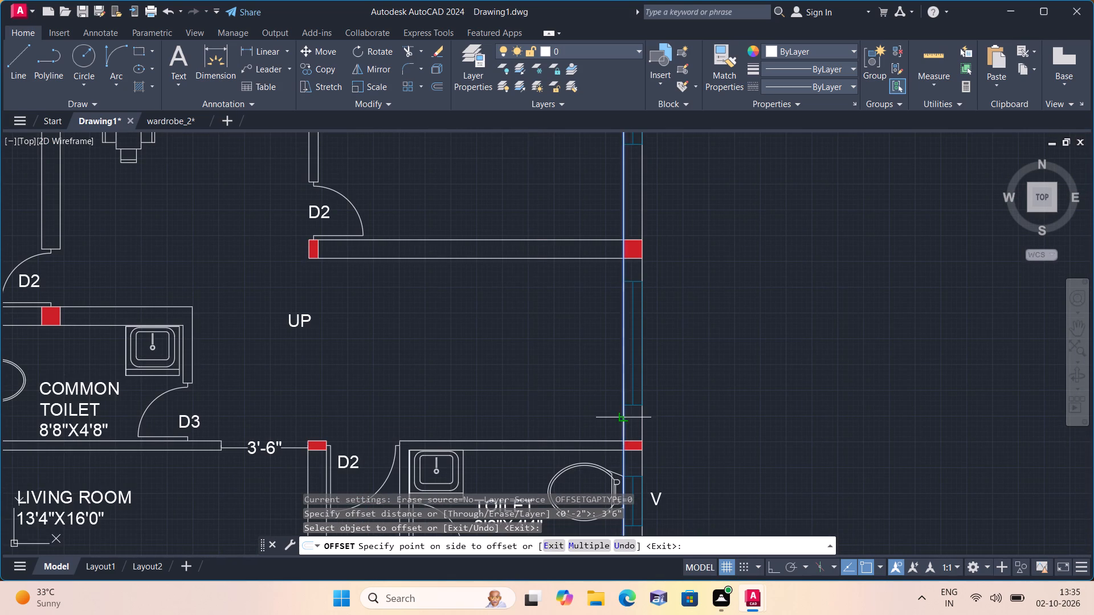
click(560, 409)
scroll(560, 409, down, 1)
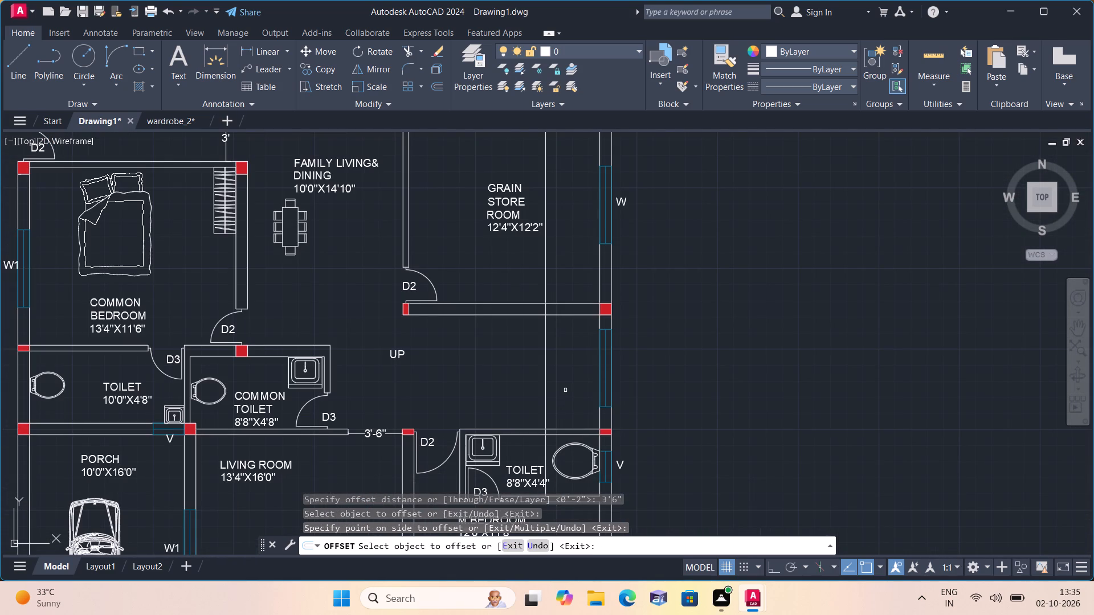
key(Escape)
Trim the offset line where it crosses the walls on the north and south sides of the stair area.
text(trim)
key(space)
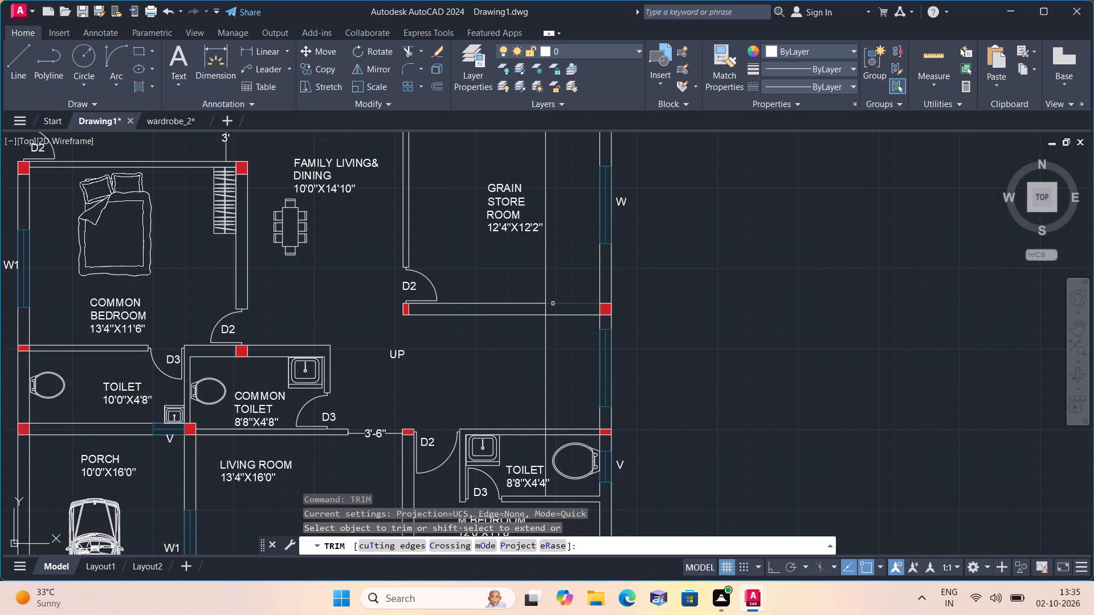
click(544, 309)
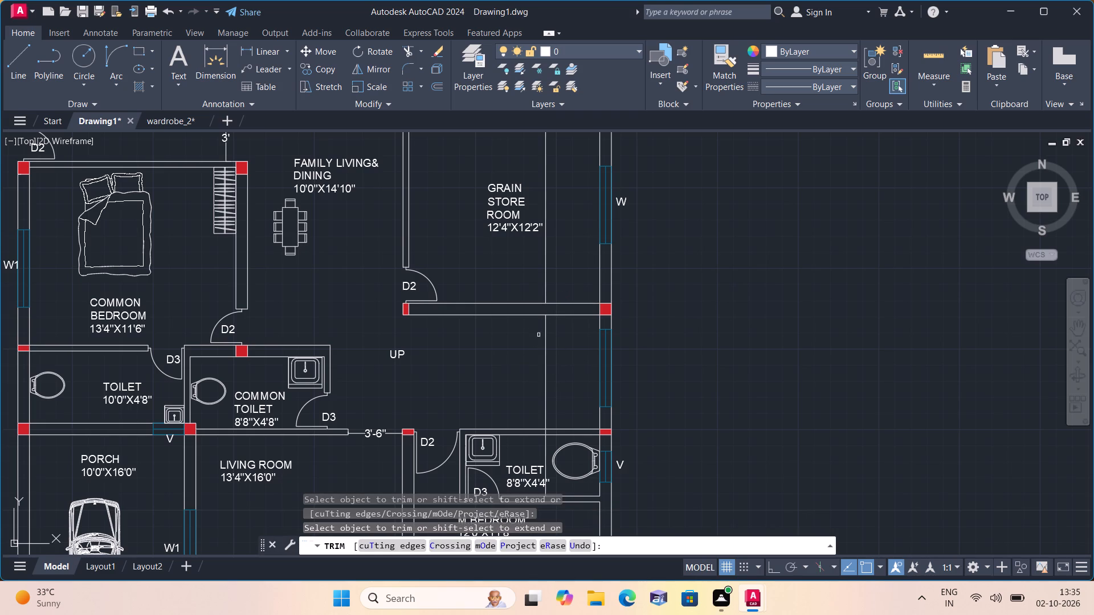
scroll(532, 444, up, 2)
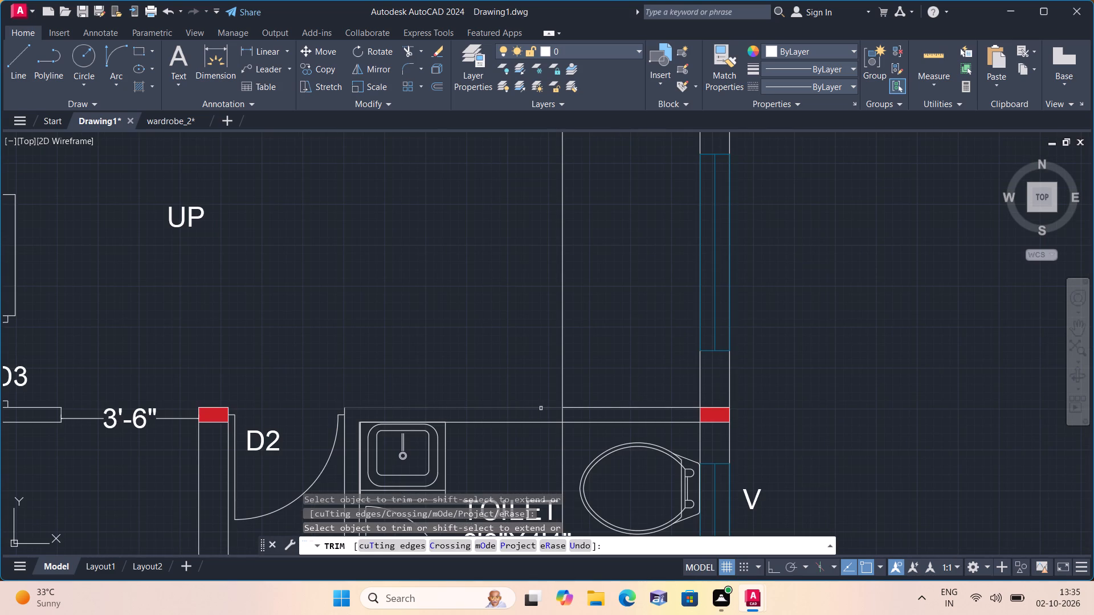
click(564, 413)
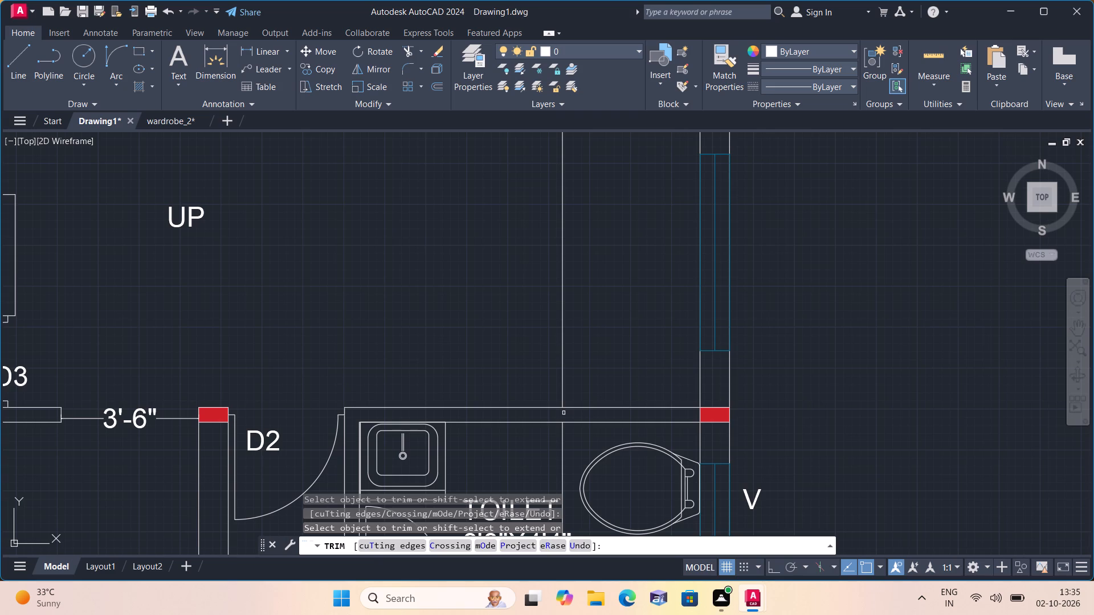
key(Escape)
Delete the leftover pieces of the offset line in the M.Bedroom toilet and through the grain store room and kitchen.
scroll(565, 413, down, 2)
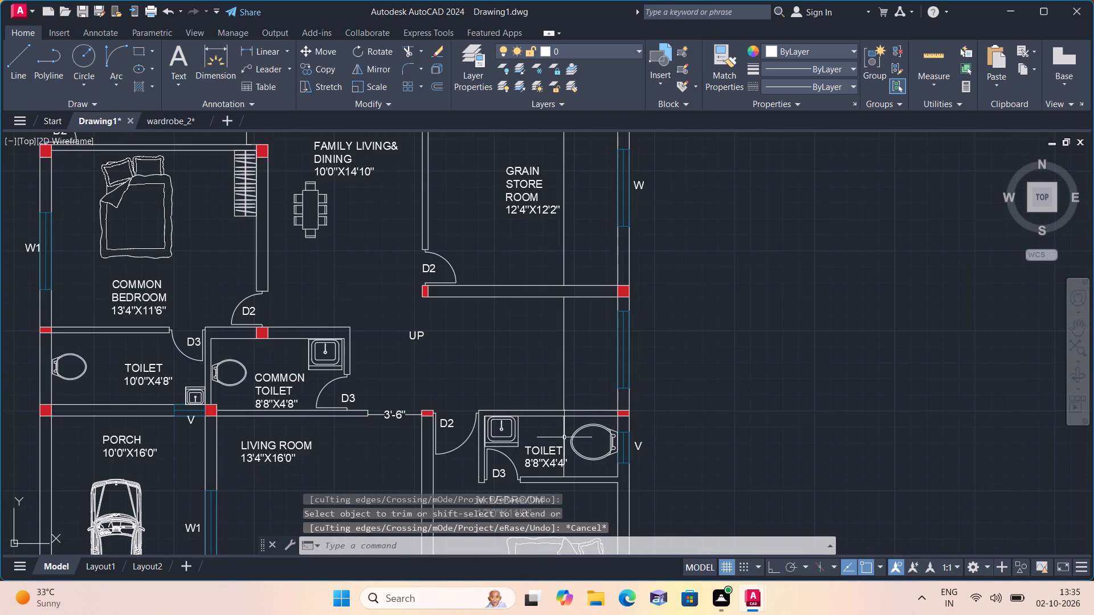
click(564, 434)
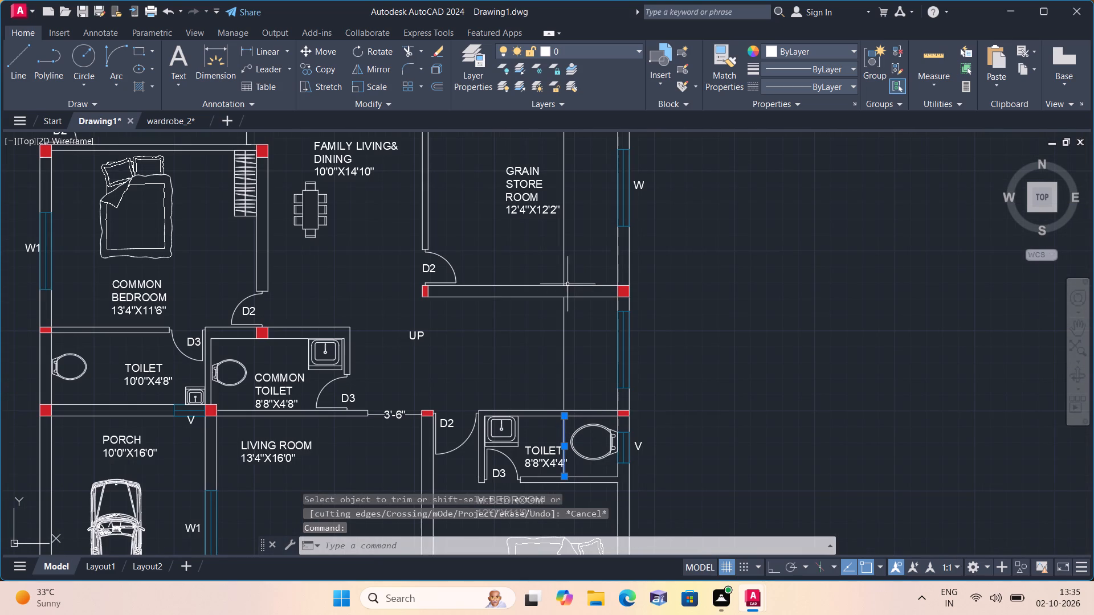
click(562, 256)
scroll(563, 257, down, 2)
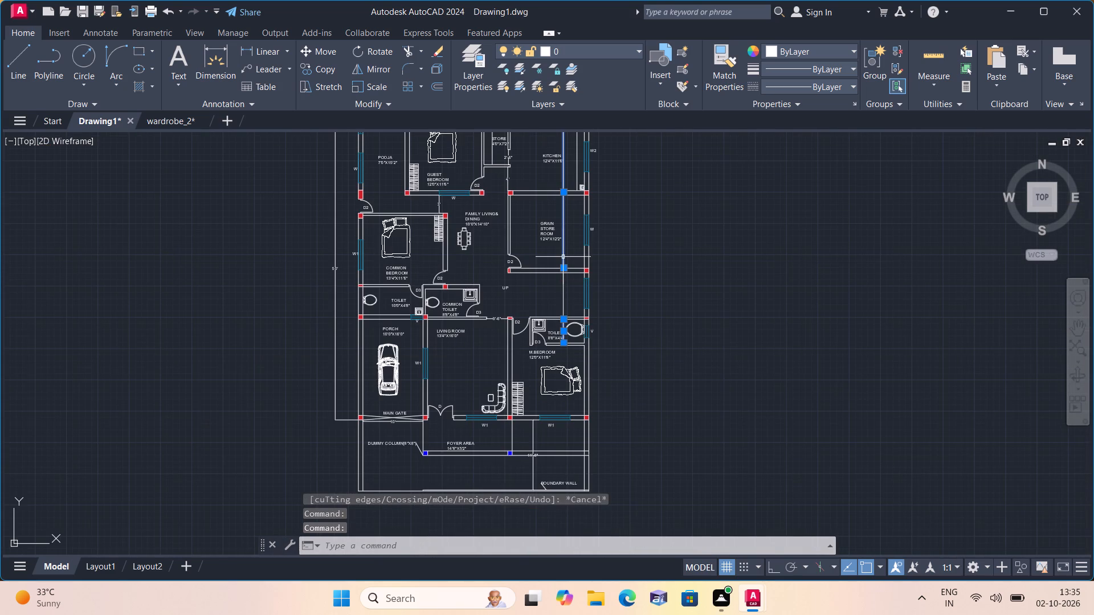
key(Delete)
Offset the stair landing line successively westward at 10" spacing to form ten more tread lines reaching the UP label.
scroll(563, 257, up, 1)
text(off)
key(space)
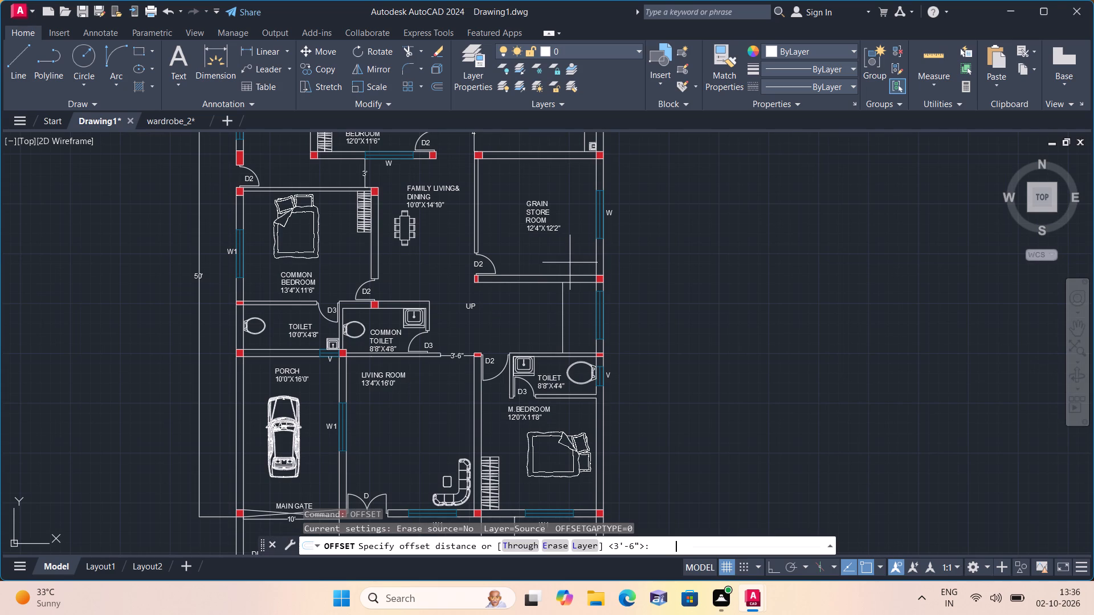
text(10")
key(space)
scroll(613, 310, up, 2)
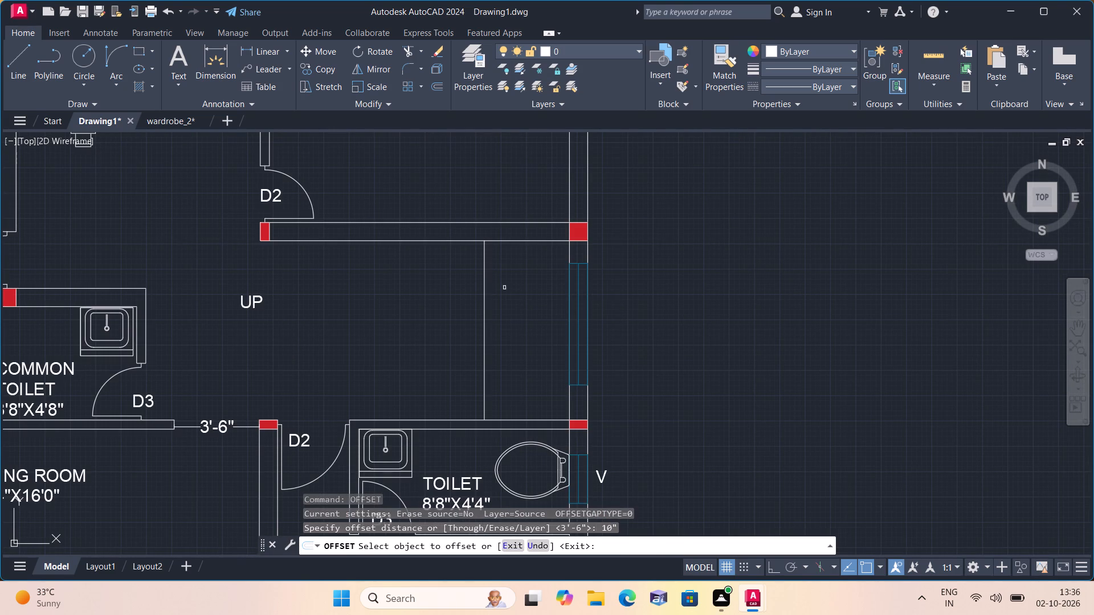
click(485, 273)
click(467, 274)
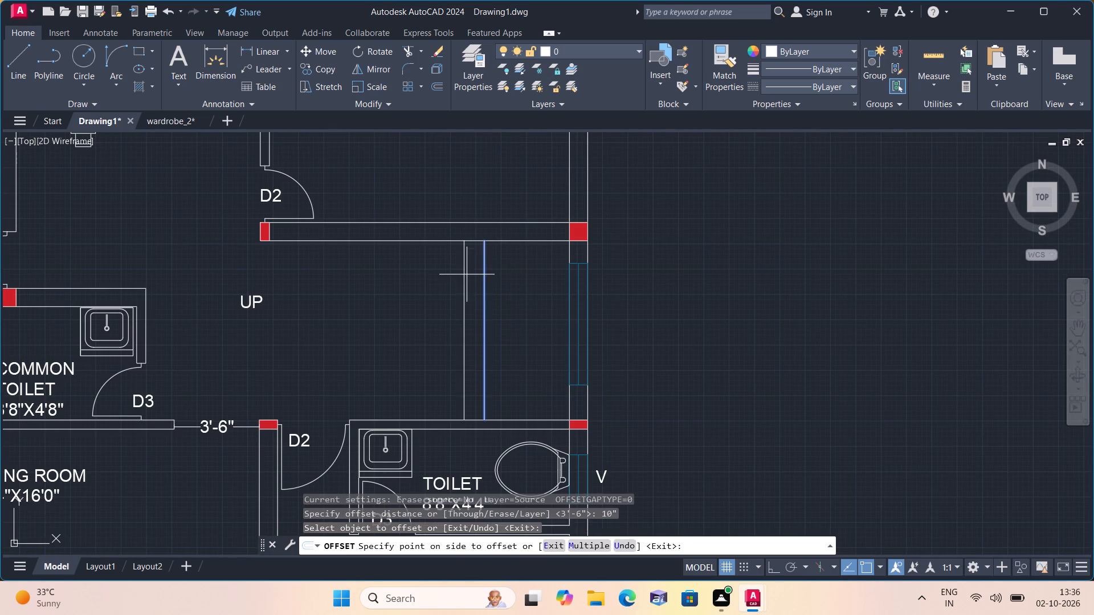
click(464, 271)
click(458, 270)
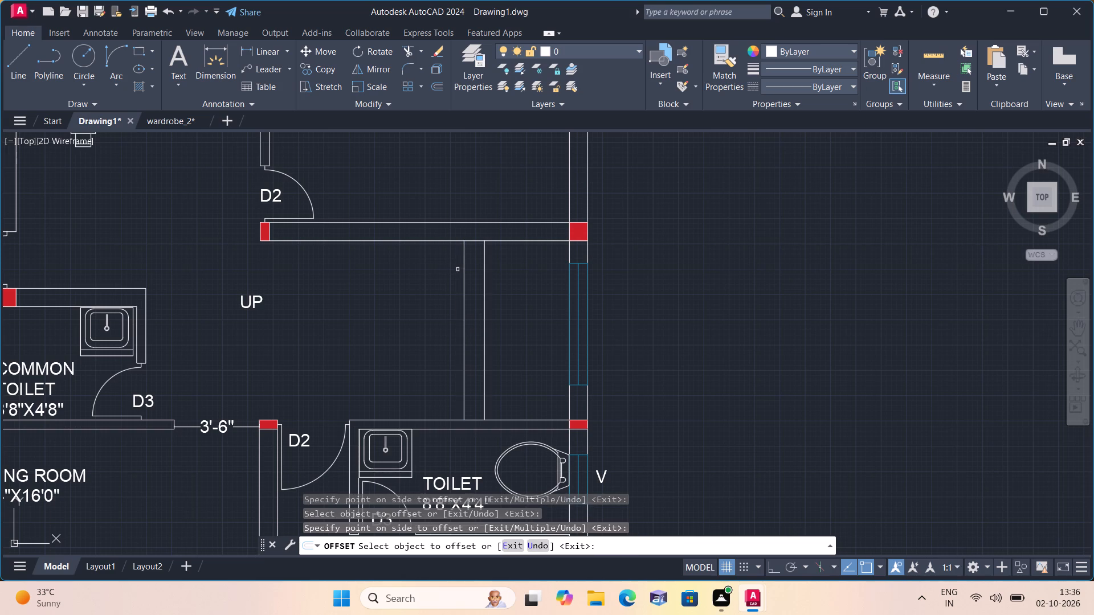
click(463, 276)
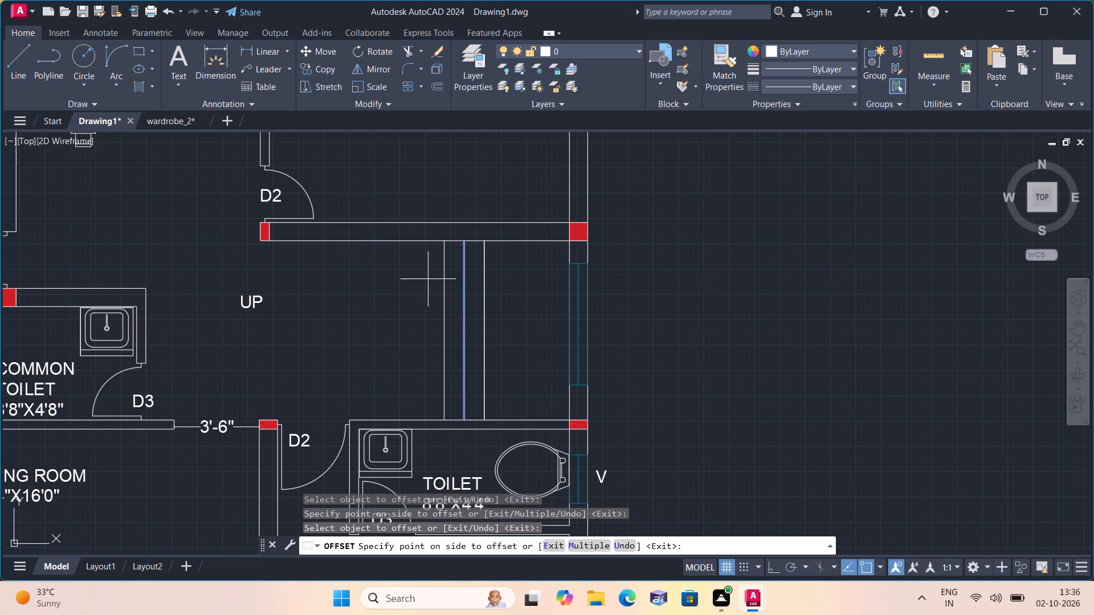
click(427, 279)
click(447, 285)
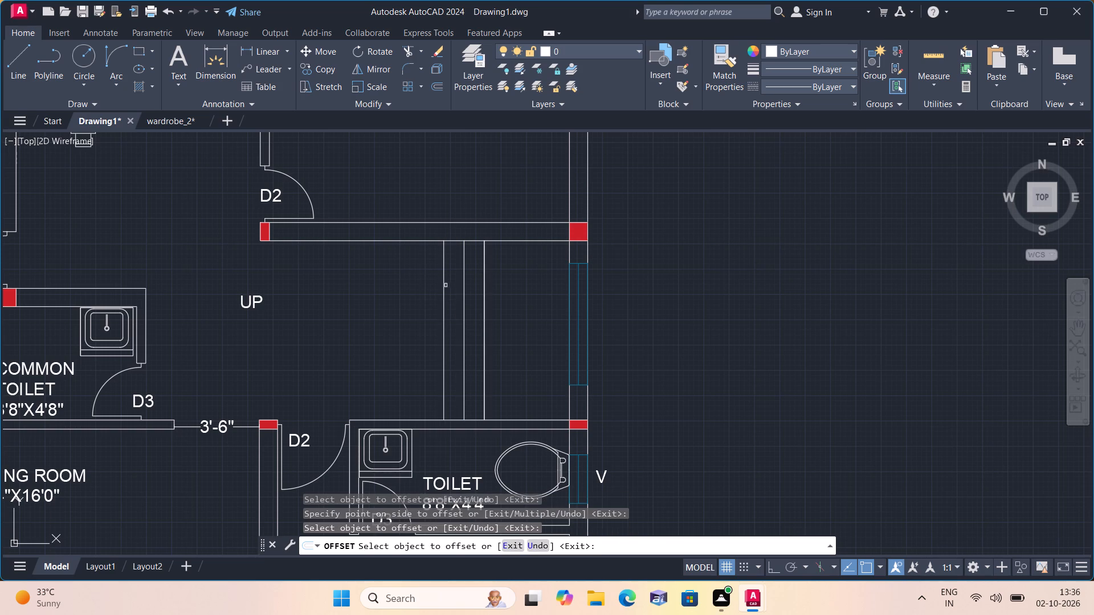
click(444, 284)
click(424, 283)
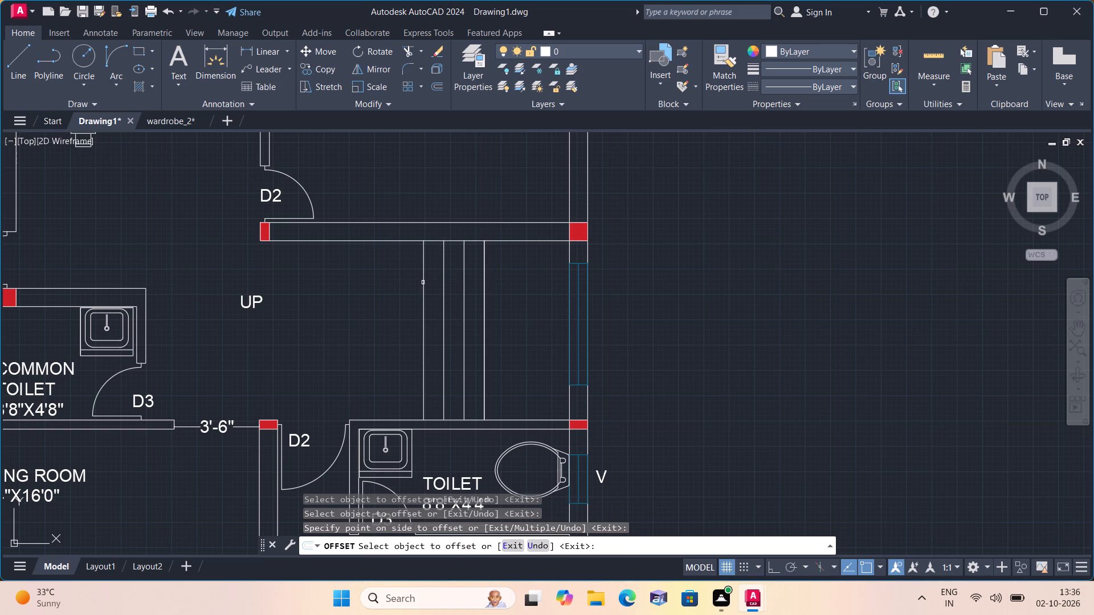
click(423, 282)
click(401, 283)
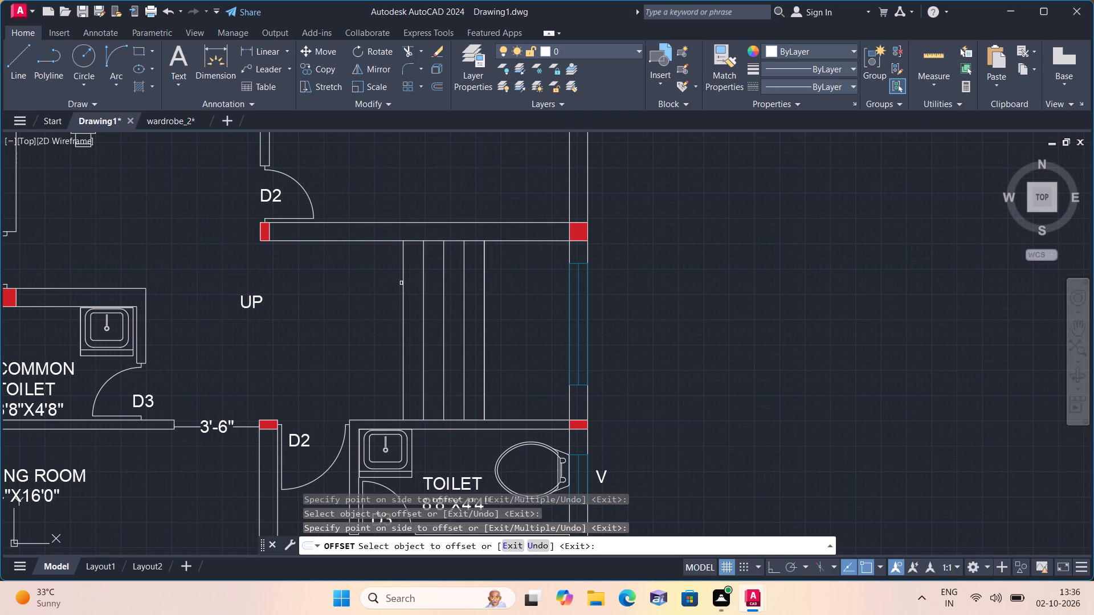
click(402, 286)
click(386, 285)
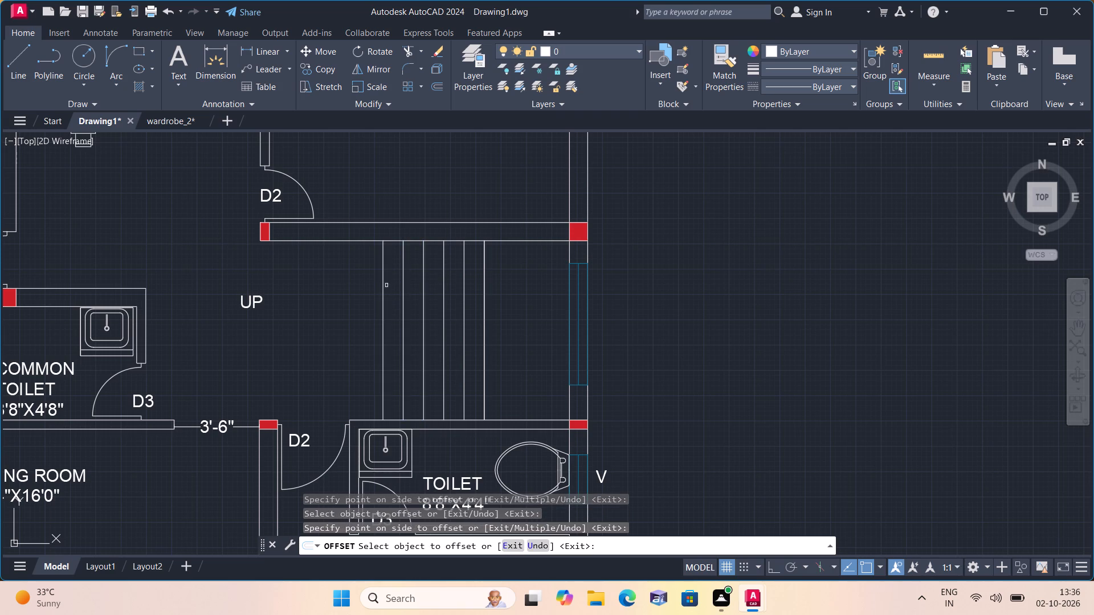
click(382, 284)
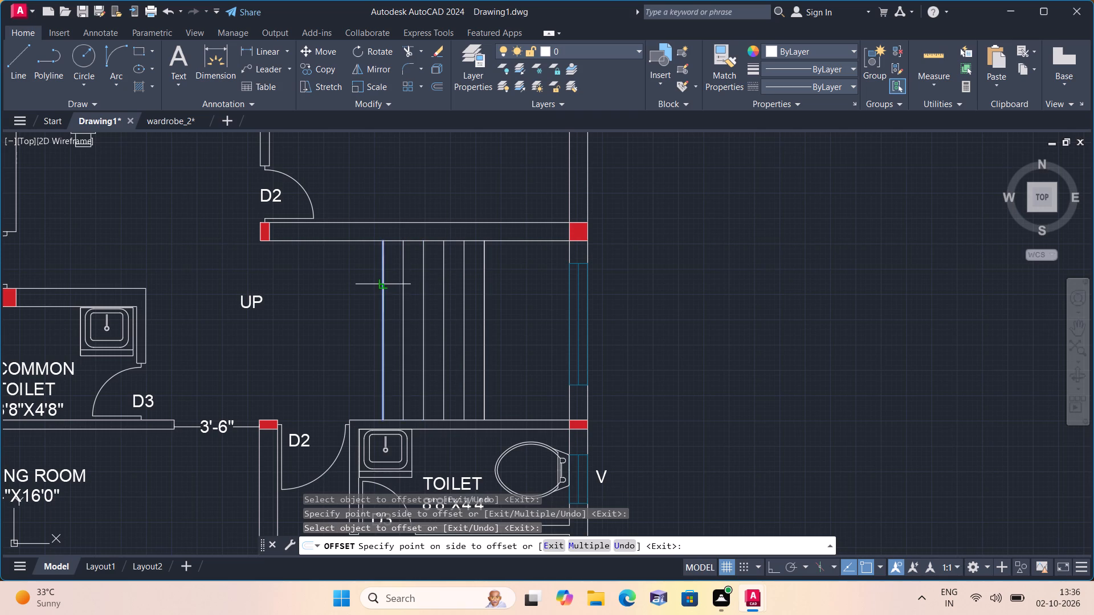
click(360, 286)
click(363, 289)
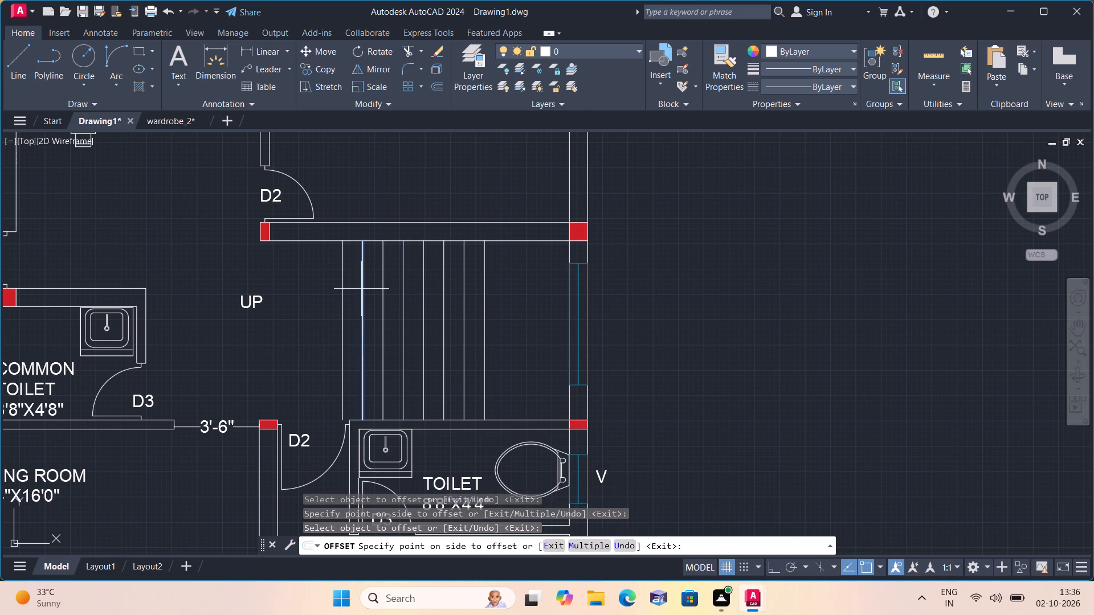
click(352, 286)
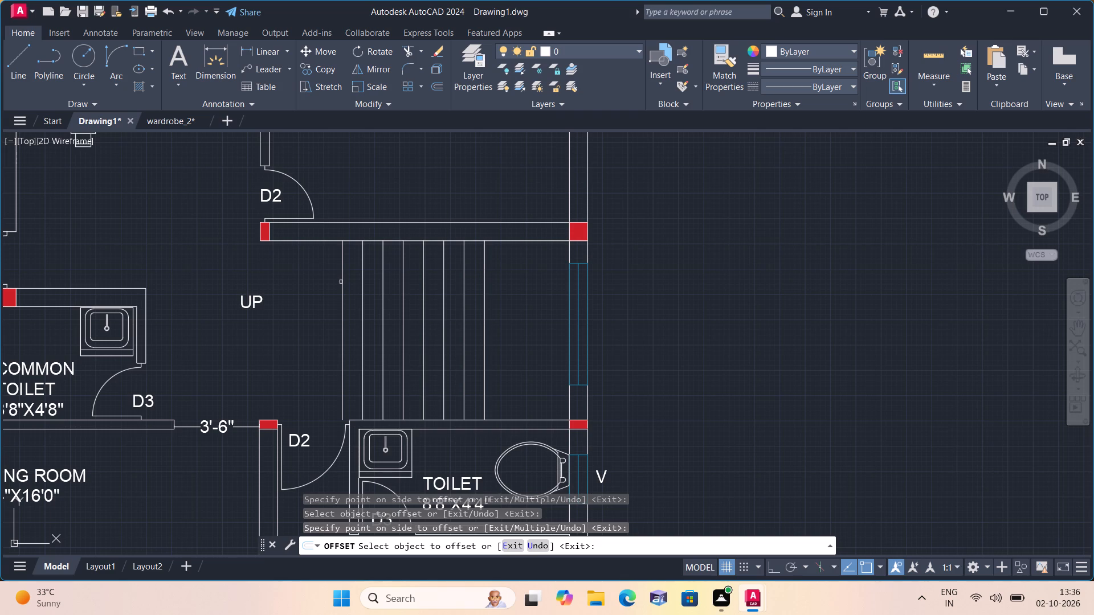
click(342, 283)
click(301, 286)
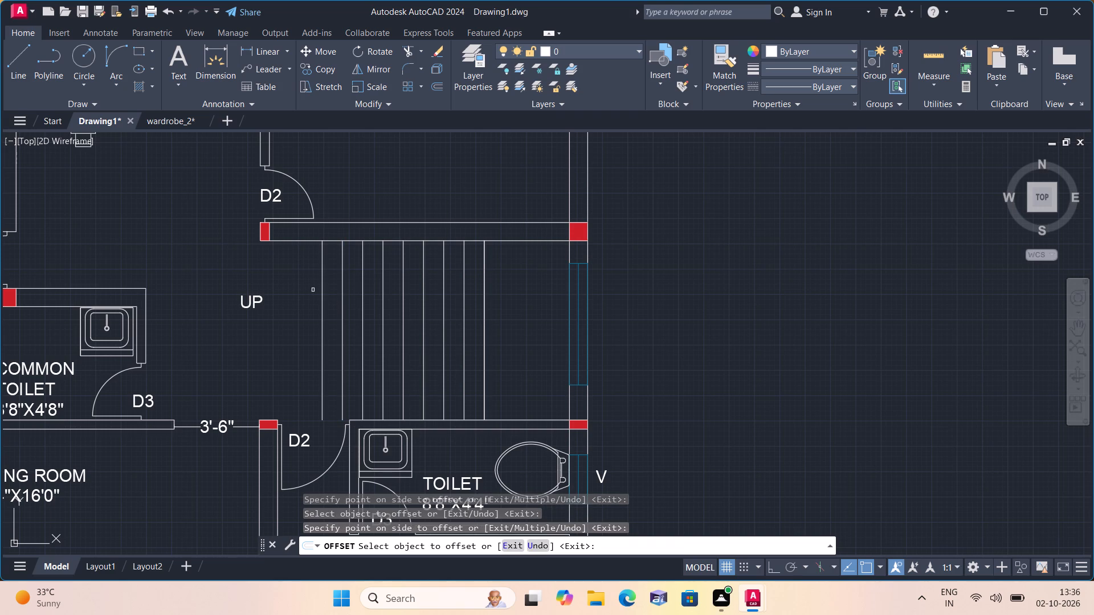
click(324, 301)
click(309, 291)
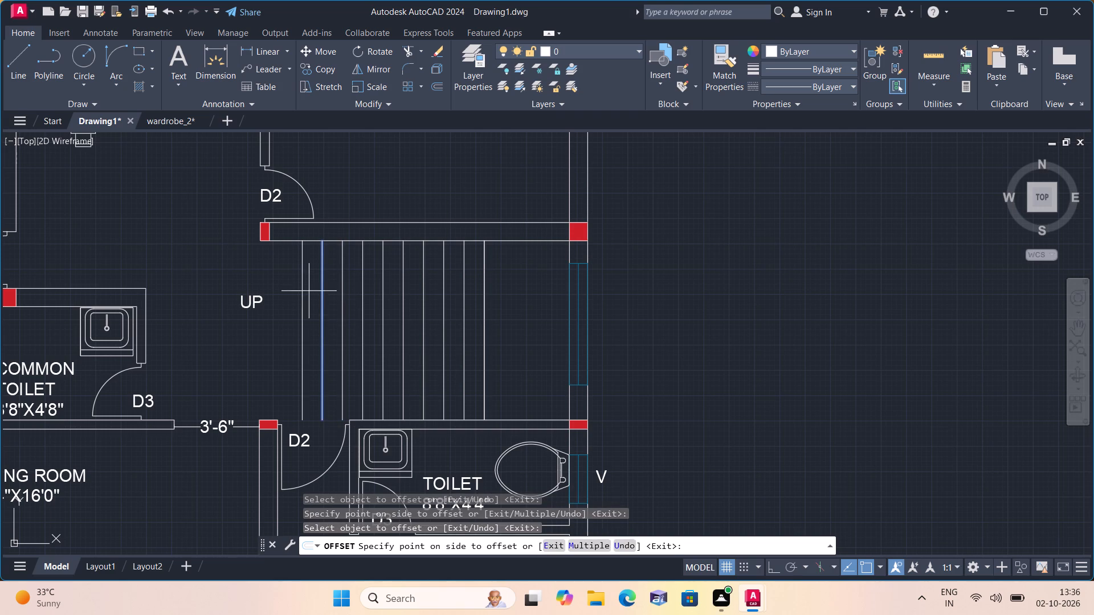
click(301, 279)
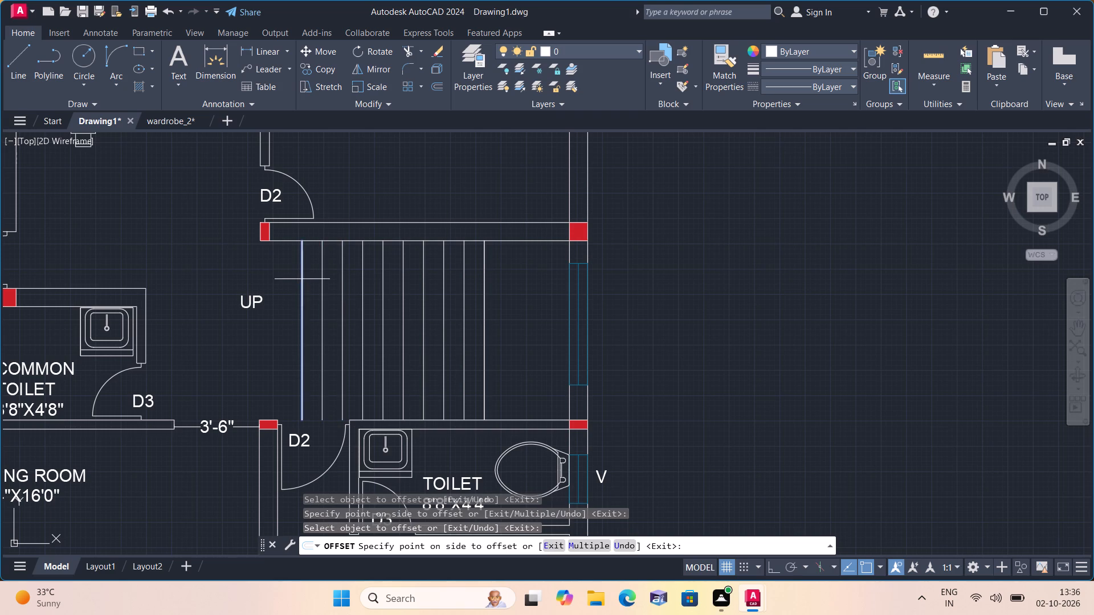
click(270, 285)
key(Escape)
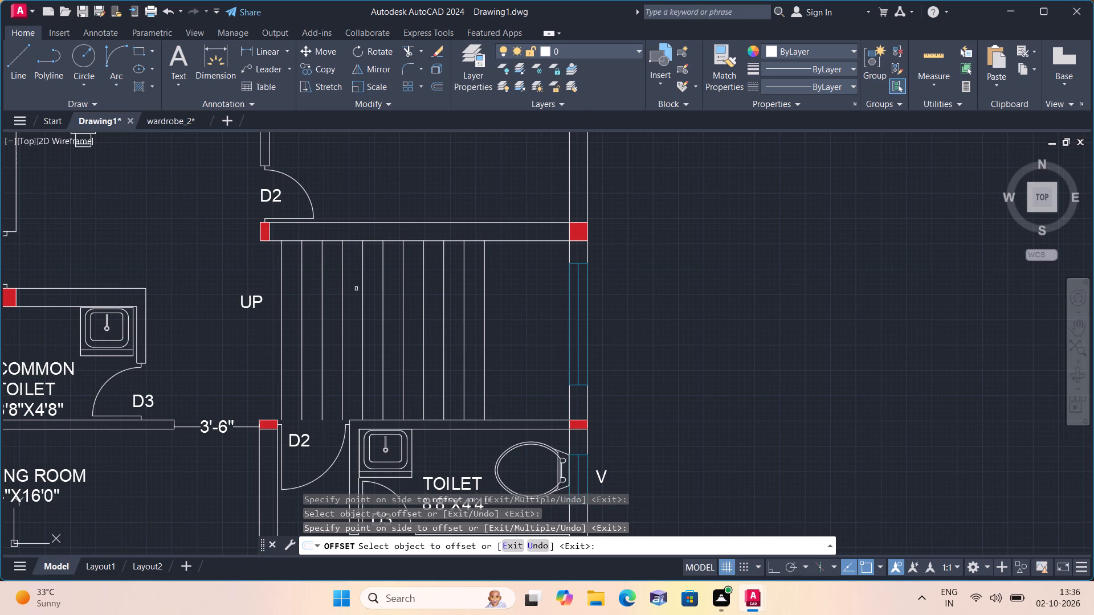
Delete the duplicate line lying over the easternmost stair line at the landing edge.
scroll(427, 289, up, 1)
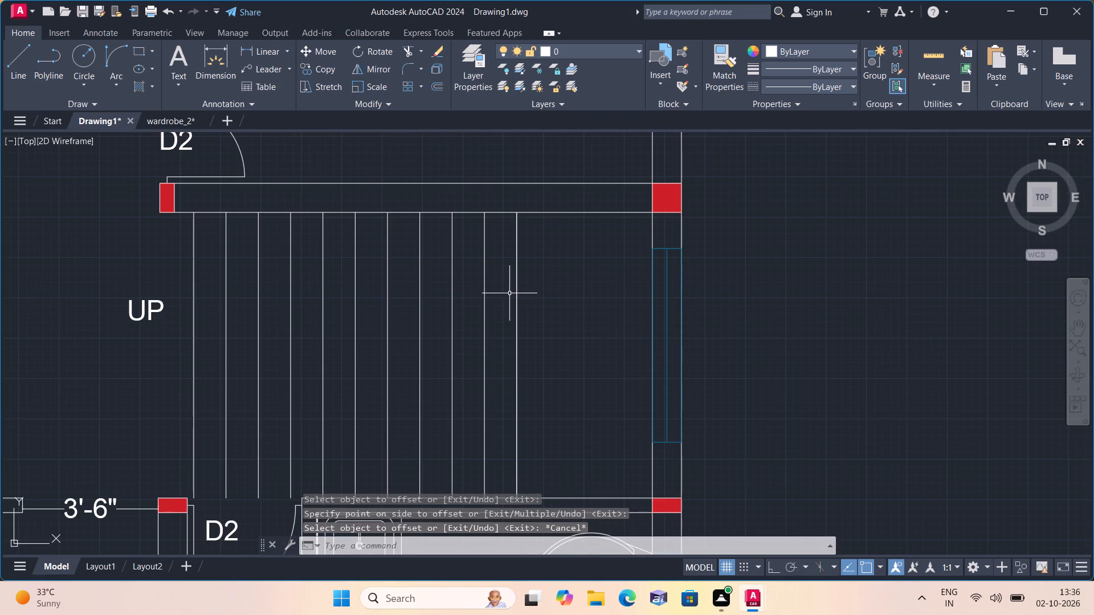
click(516, 294)
key(Delete)
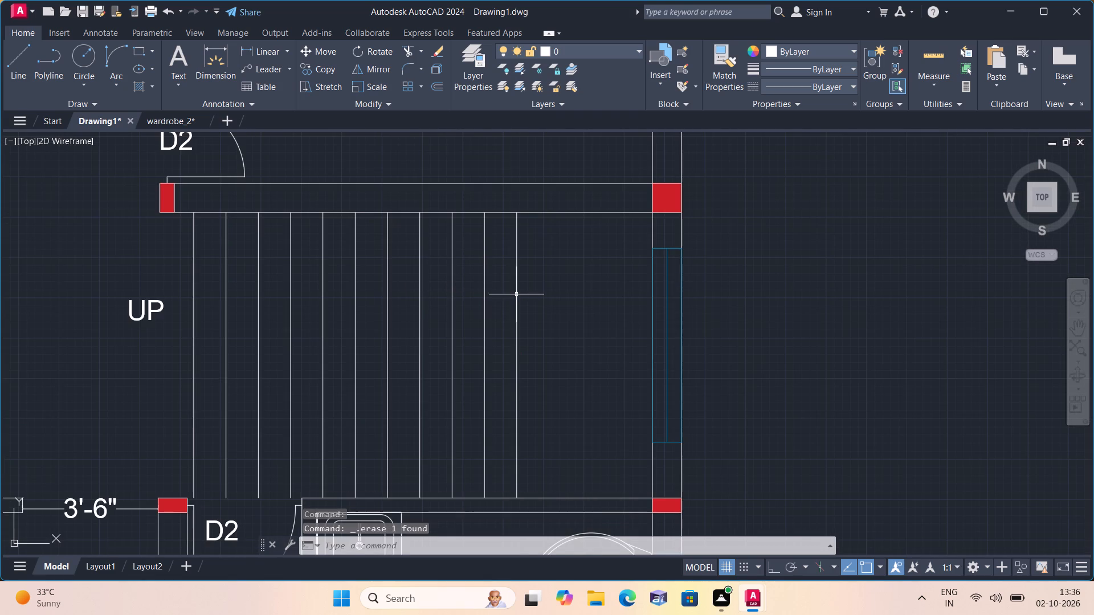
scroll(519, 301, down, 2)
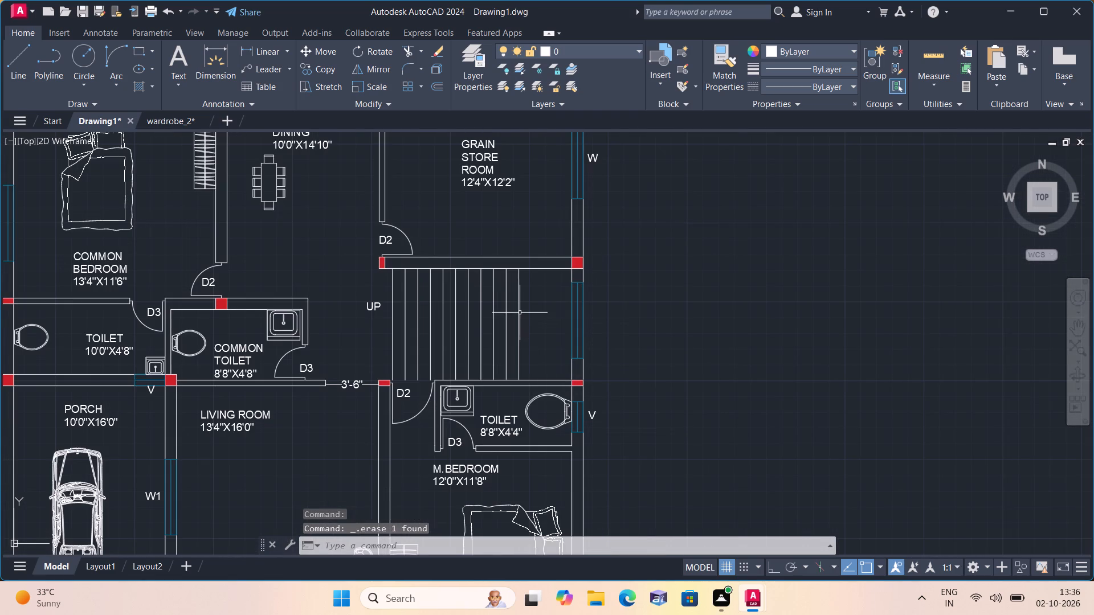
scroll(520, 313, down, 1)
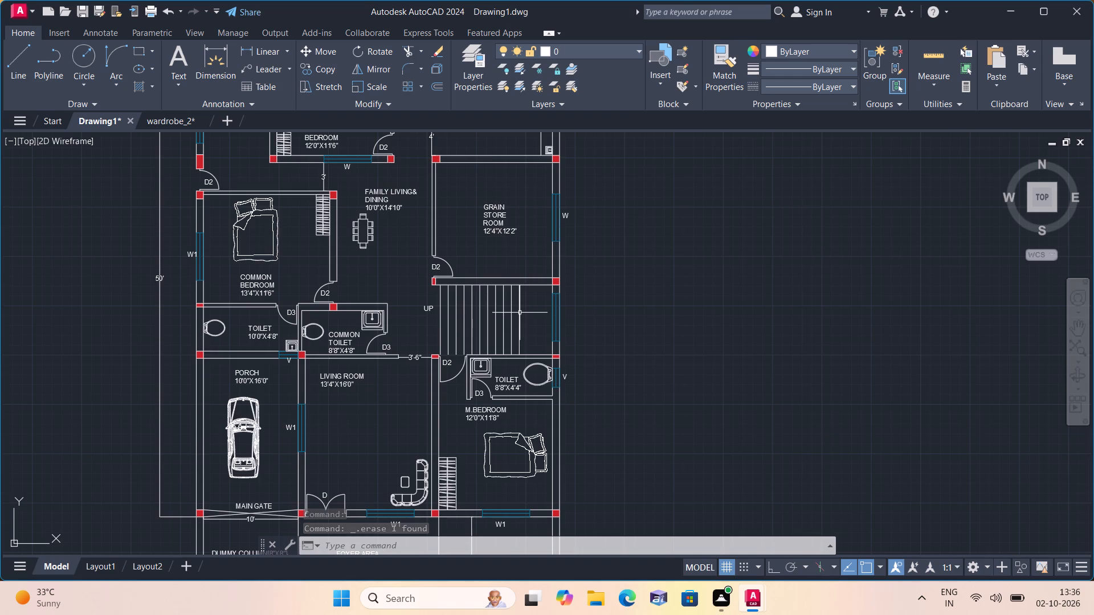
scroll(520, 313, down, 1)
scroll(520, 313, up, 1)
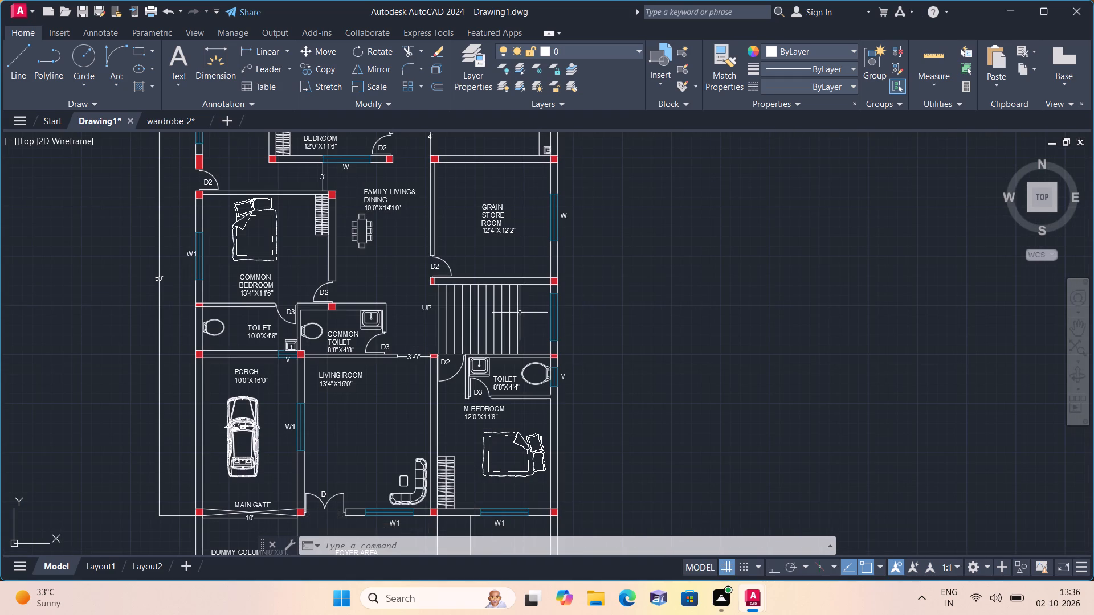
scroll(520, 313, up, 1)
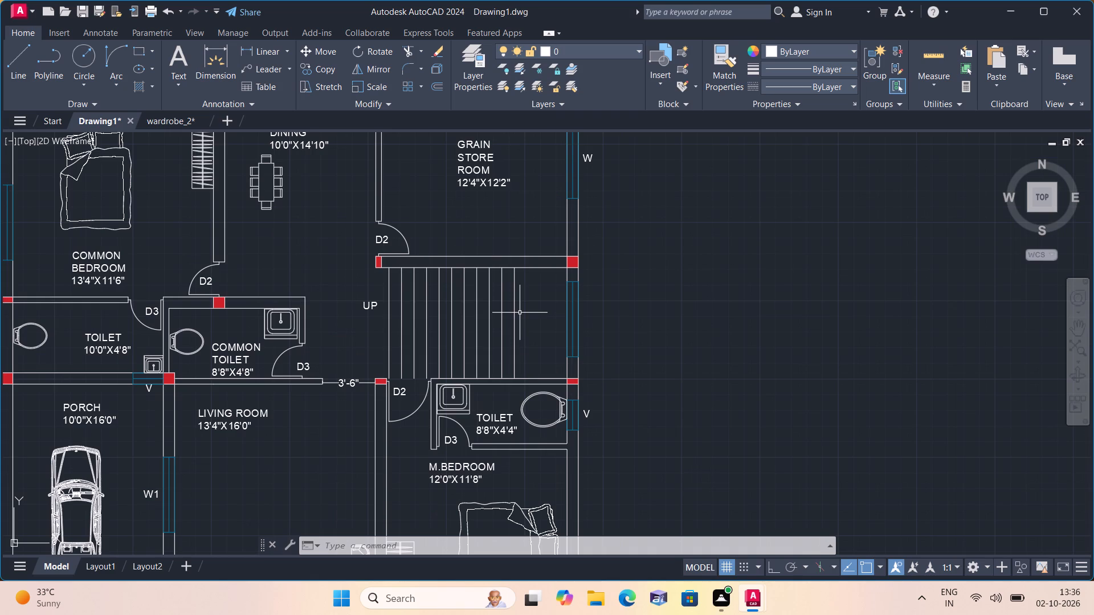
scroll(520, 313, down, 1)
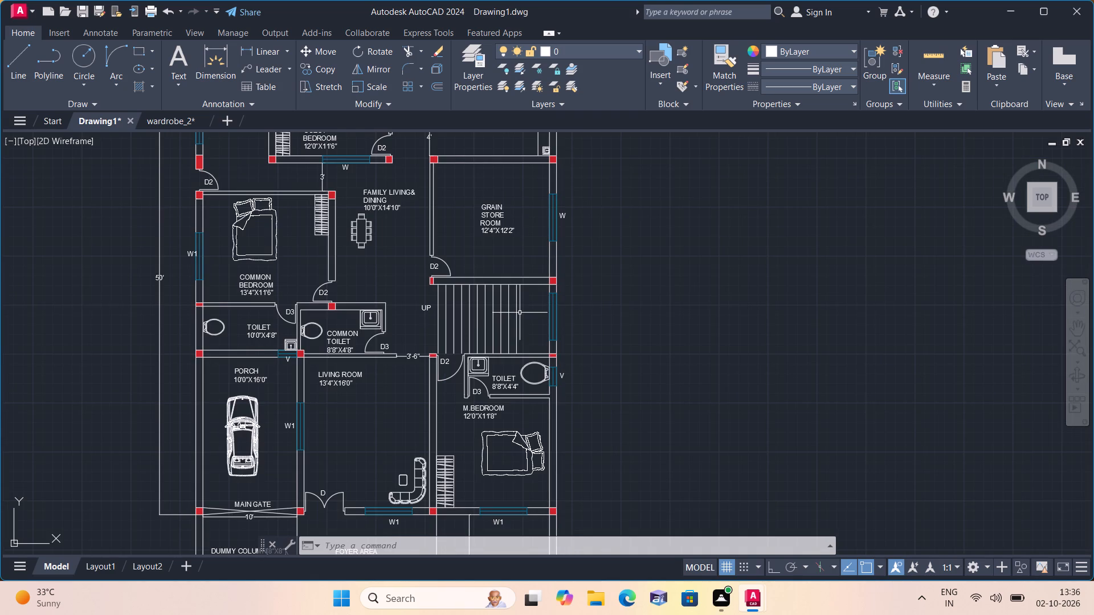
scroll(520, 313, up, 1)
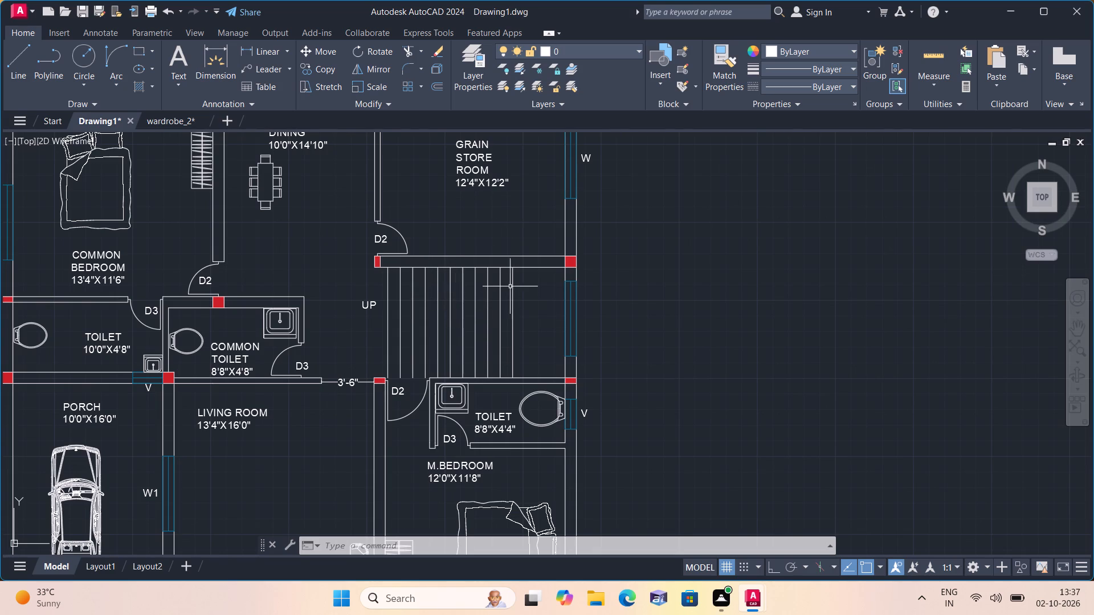
Draw a horizontal line from the midpoint of the westernmost tread line perpendicular to the stair area's east wall.
middle_drag(503, 308, 499, 259)
scroll(503, 296, down, 1)
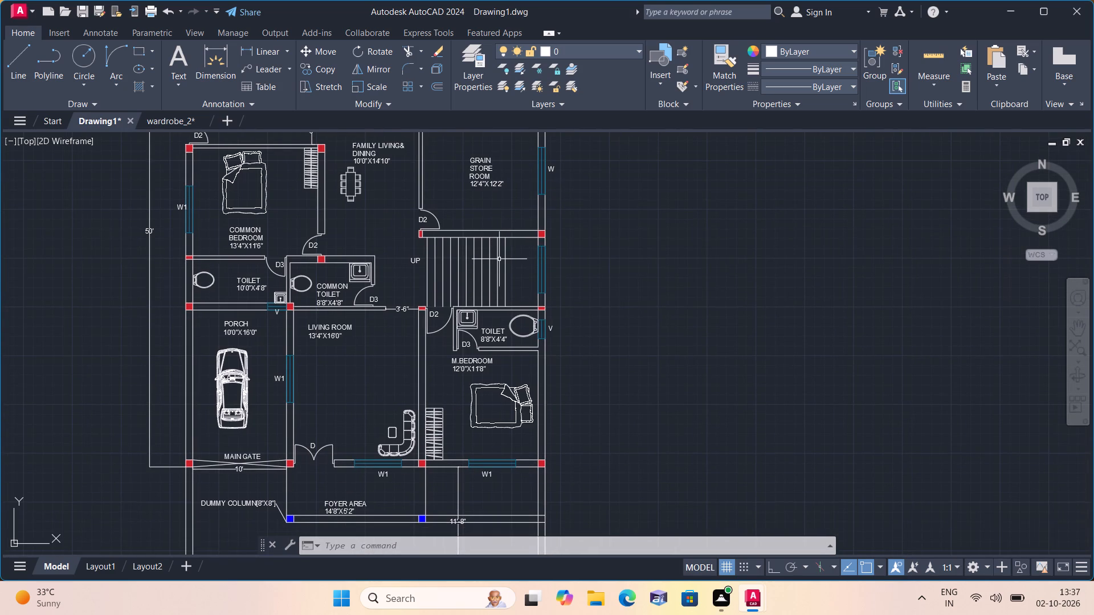
text(l)
key(space)
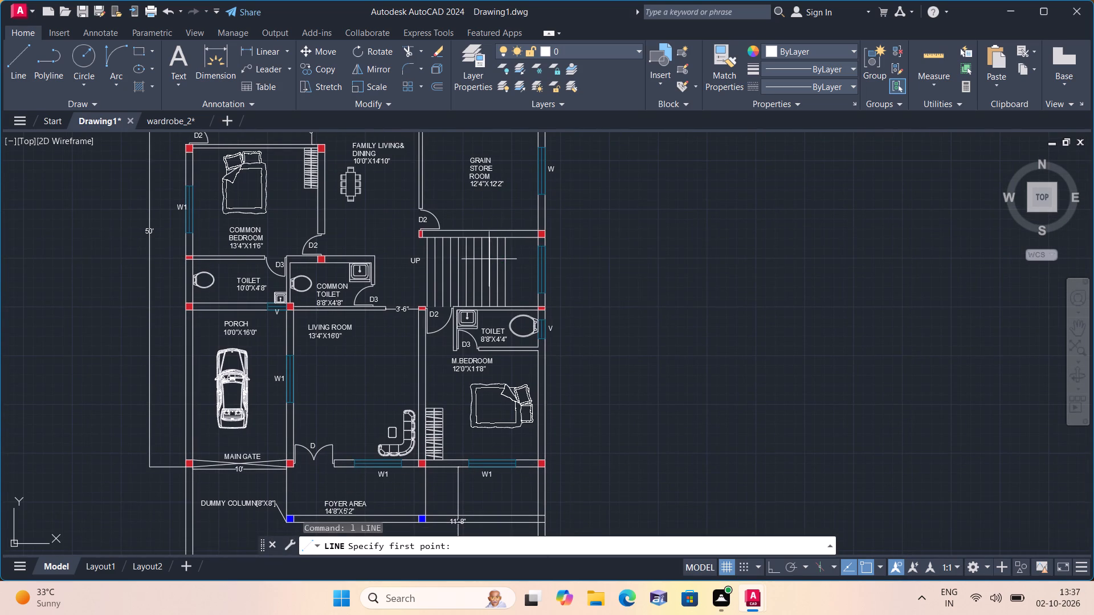
scroll(475, 264, up, 2)
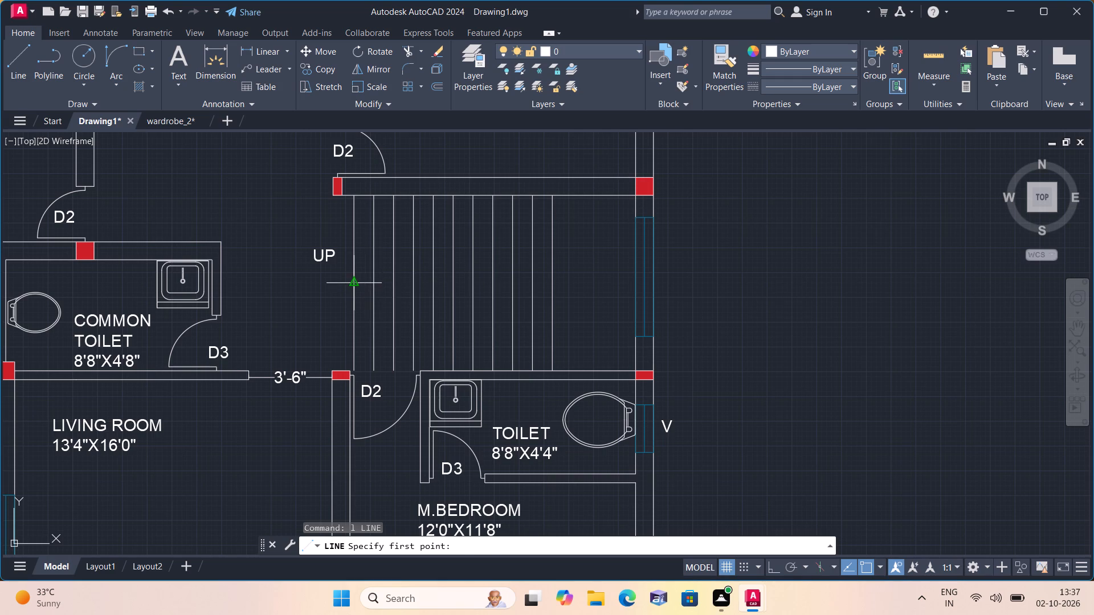
click(354, 279)
scroll(544, 277, down, 1)
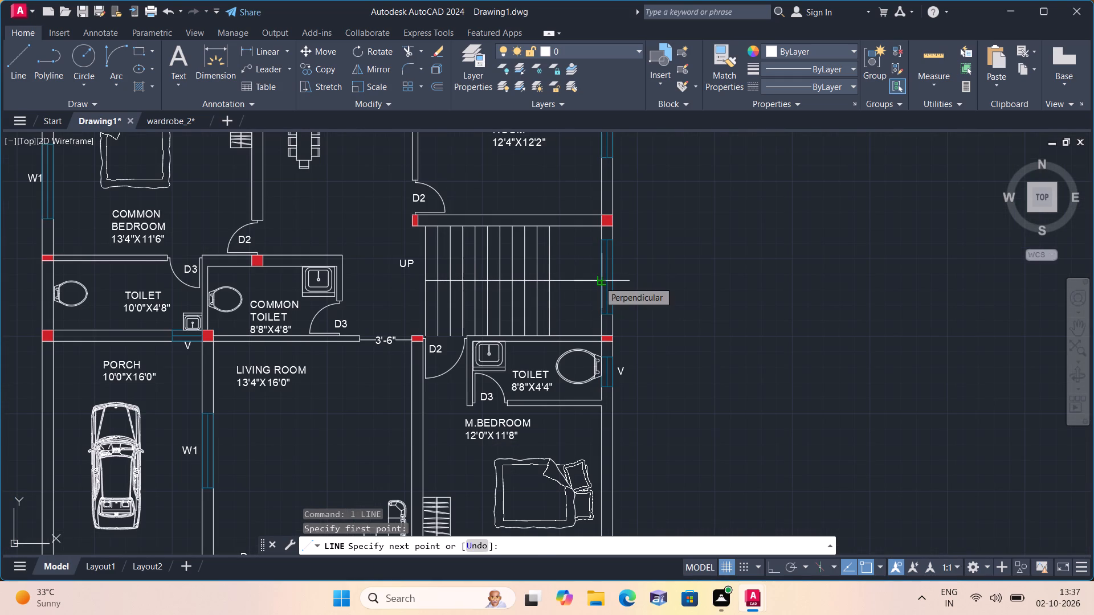
key(F8)
click(599, 281)
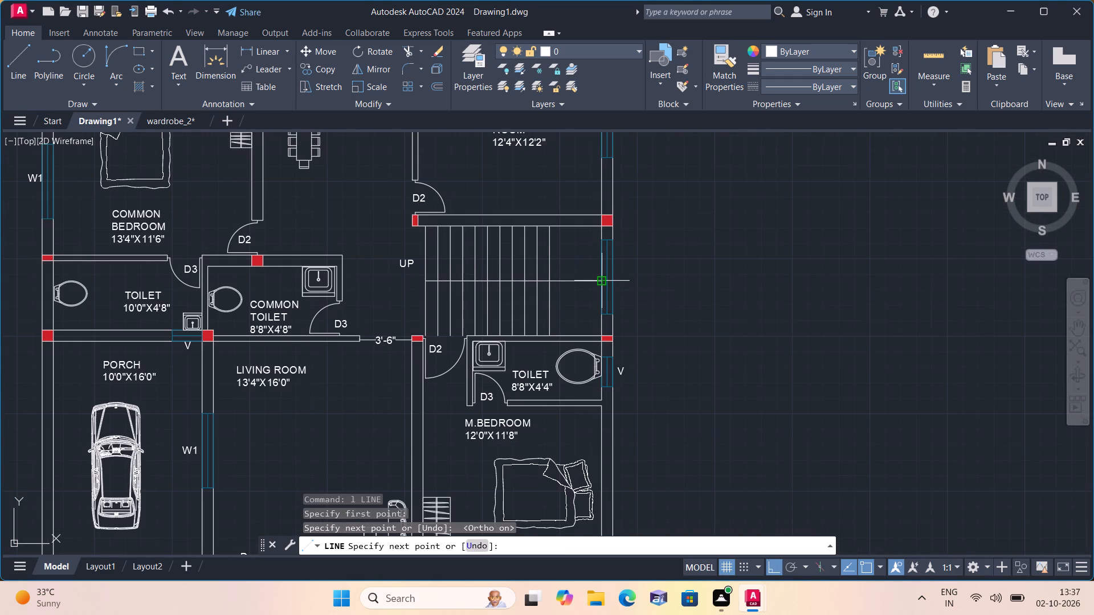
key(space)
Trim the five westernmost tread lines south of the stair's dividing line, clearing the space in front of the M.Bedroom D2 door.
scroll(573, 277, down, 1)
middle_drag(569, 275, 562, 251)
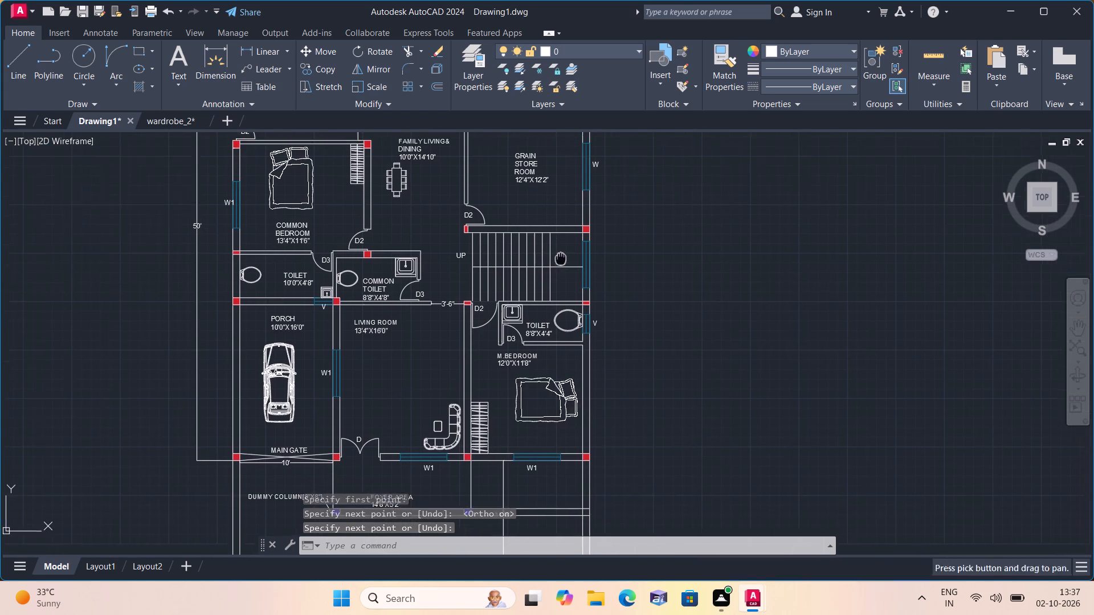
text(tr)
text(im)
key(space)
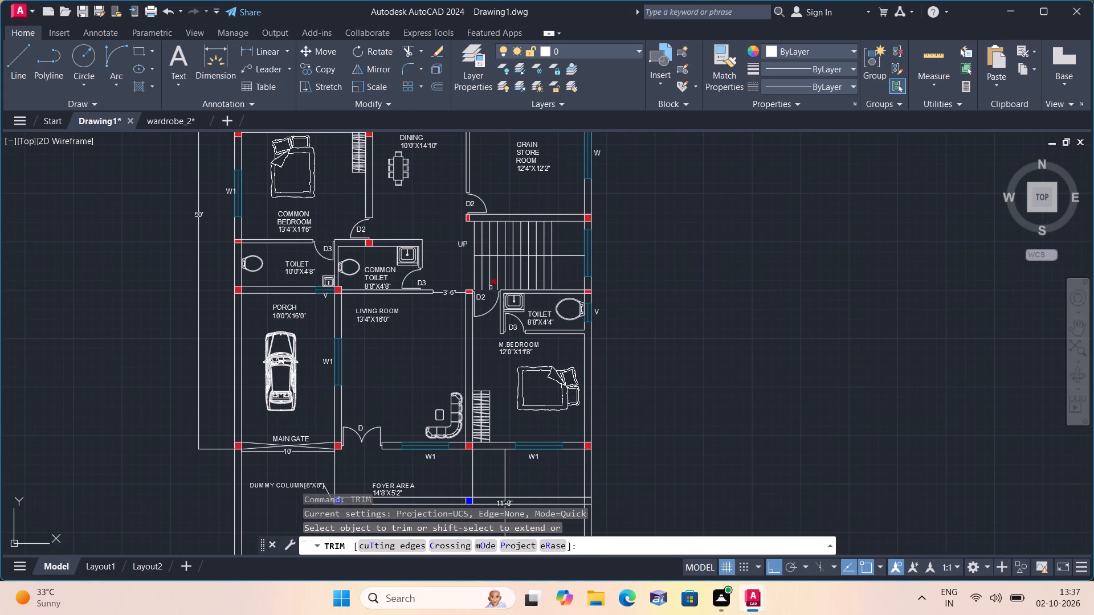
scroll(484, 288, up, 2)
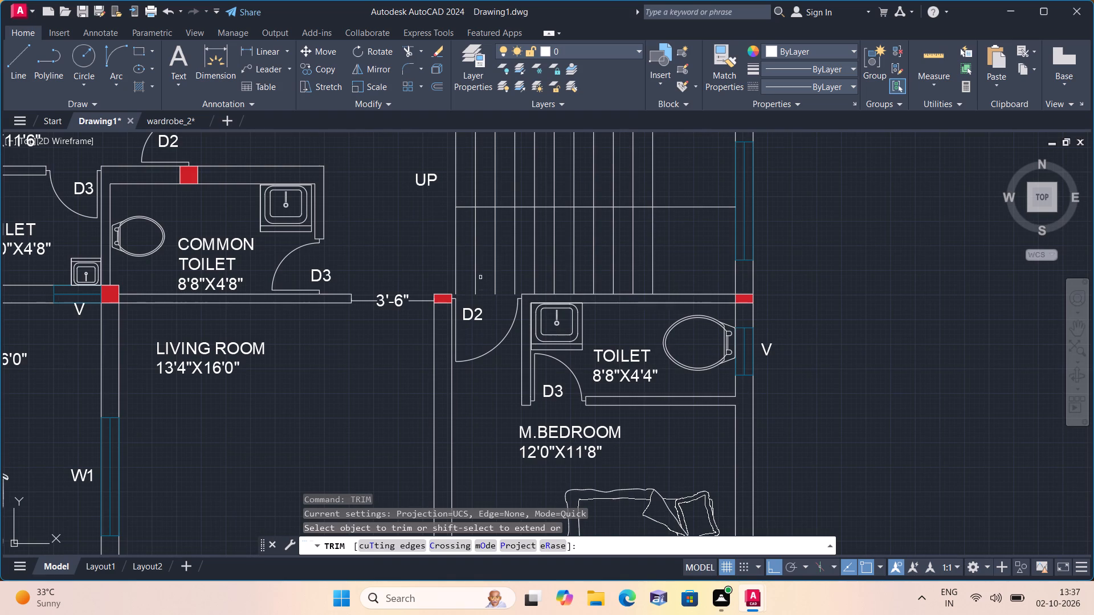
scroll(479, 273, up, 1)
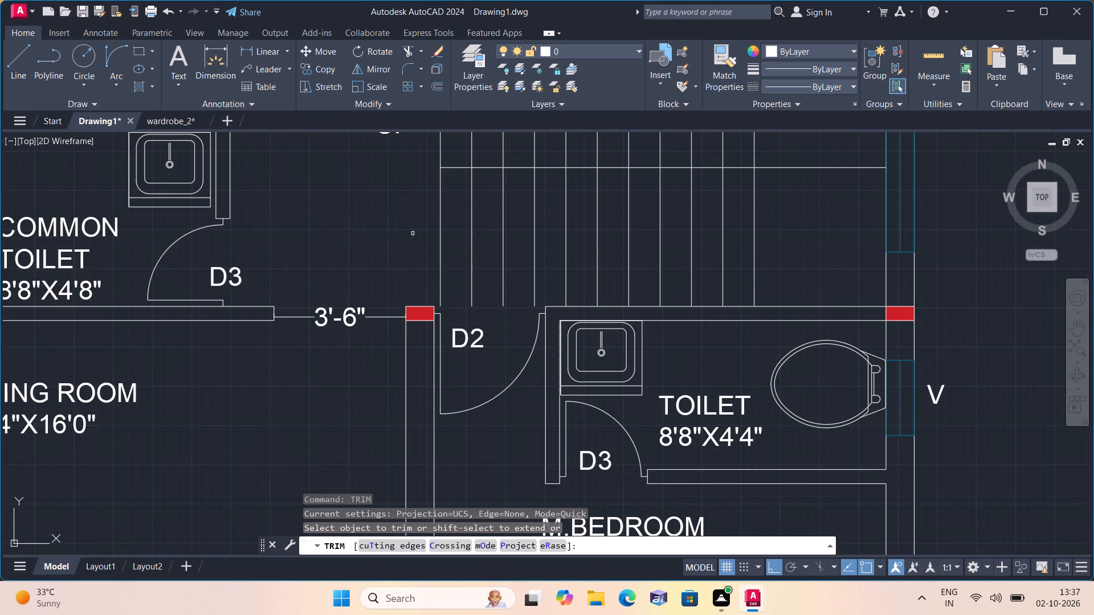
click(442, 242)
click(451, 242)
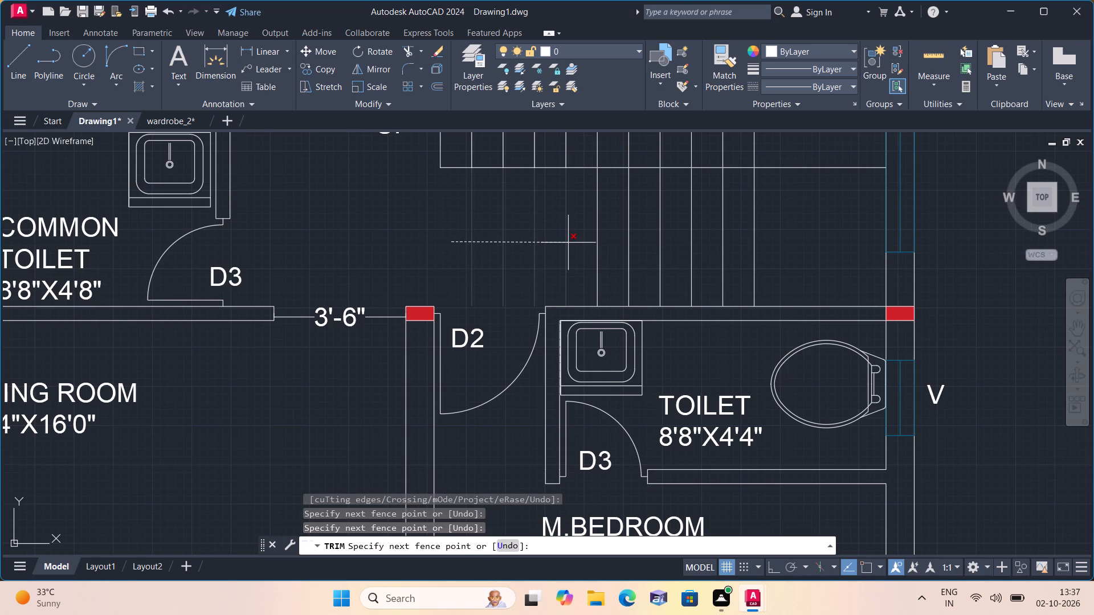
click(568, 243)
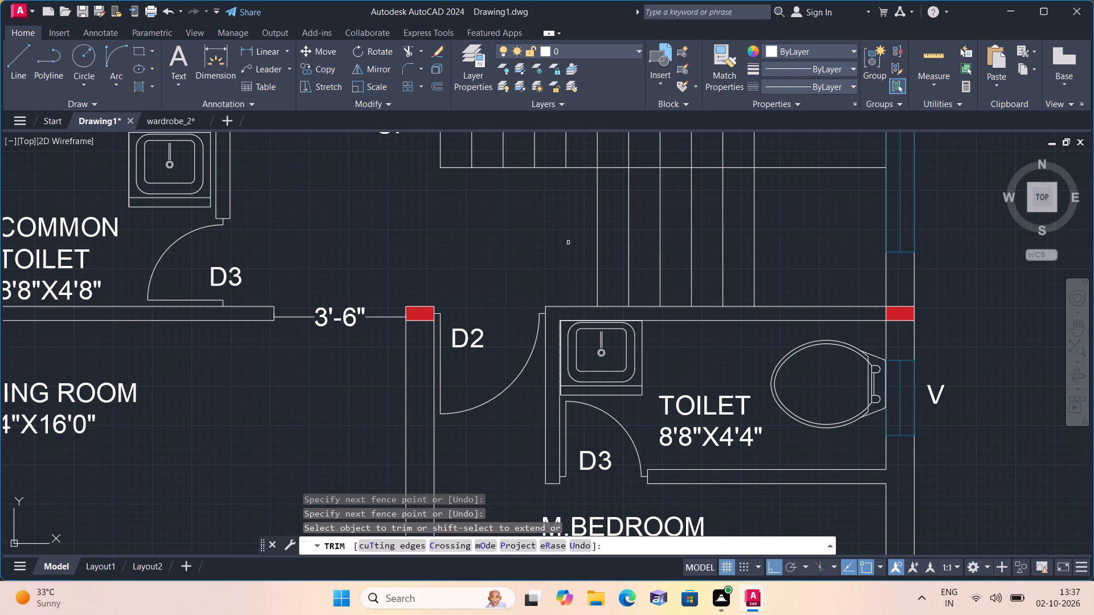
scroll(568, 243, down, 1)
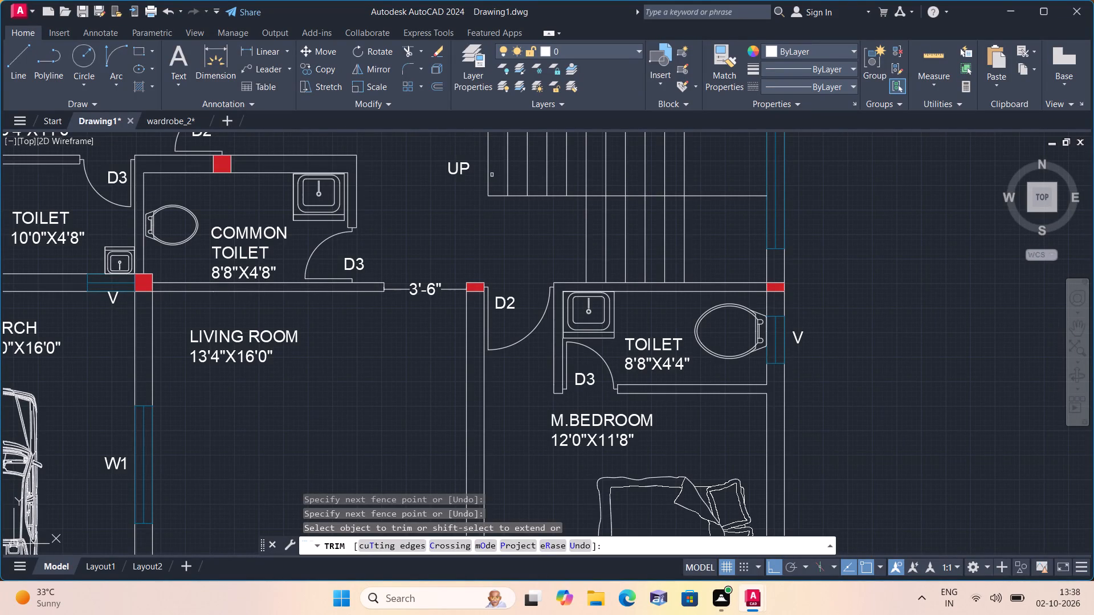
middle_drag(467, 230, 525, 295)
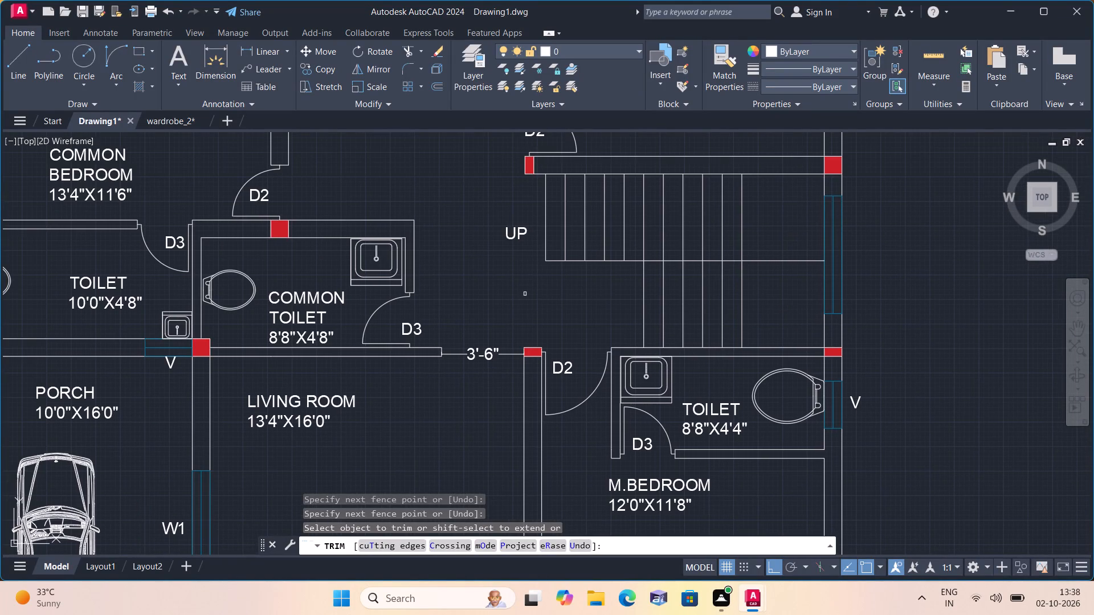
key(Escape)
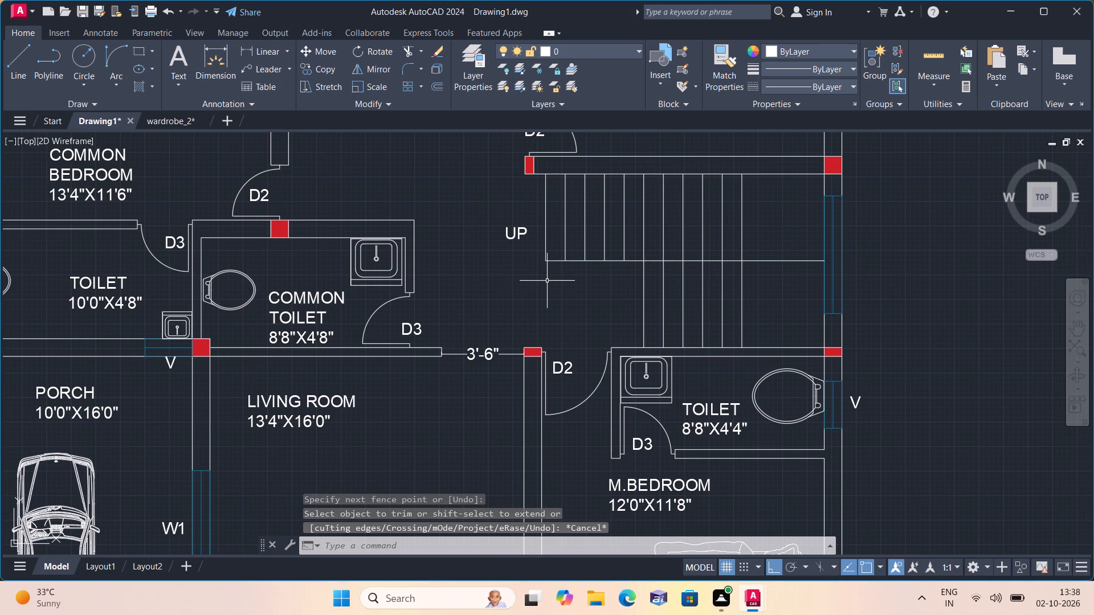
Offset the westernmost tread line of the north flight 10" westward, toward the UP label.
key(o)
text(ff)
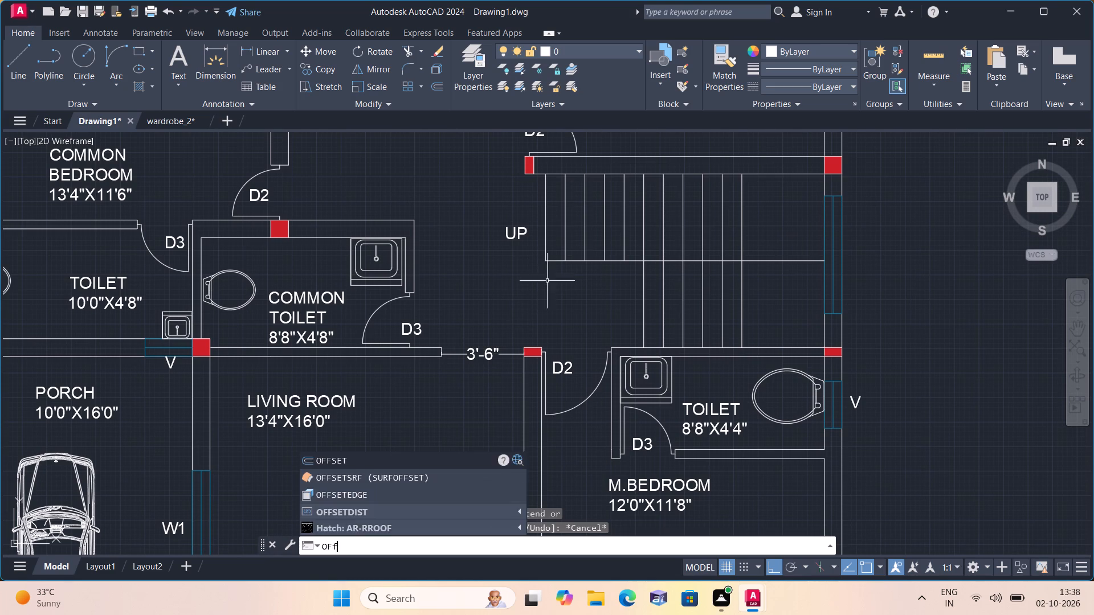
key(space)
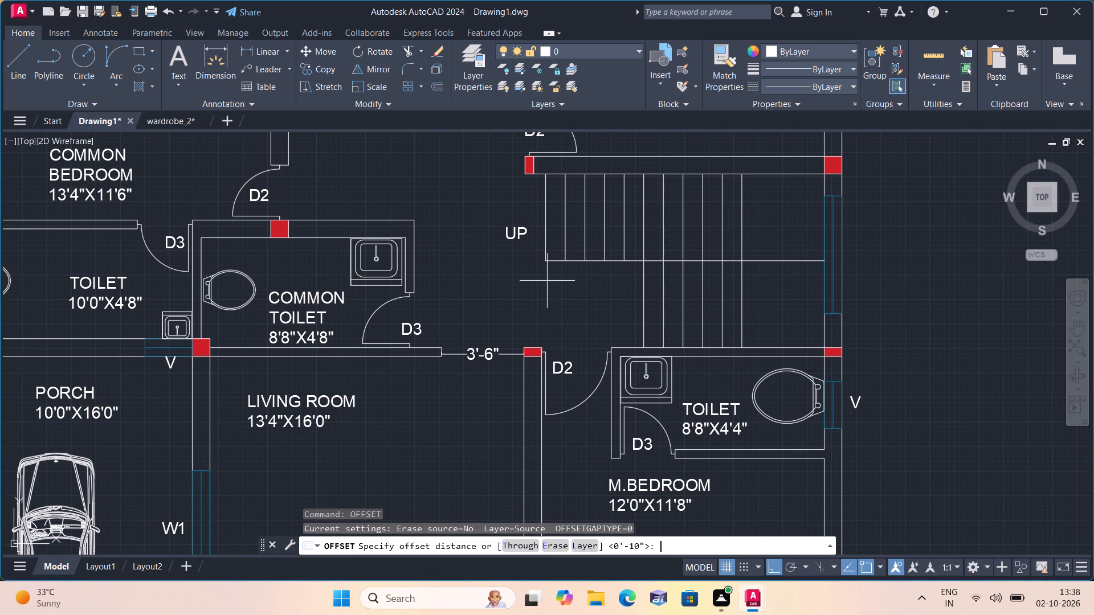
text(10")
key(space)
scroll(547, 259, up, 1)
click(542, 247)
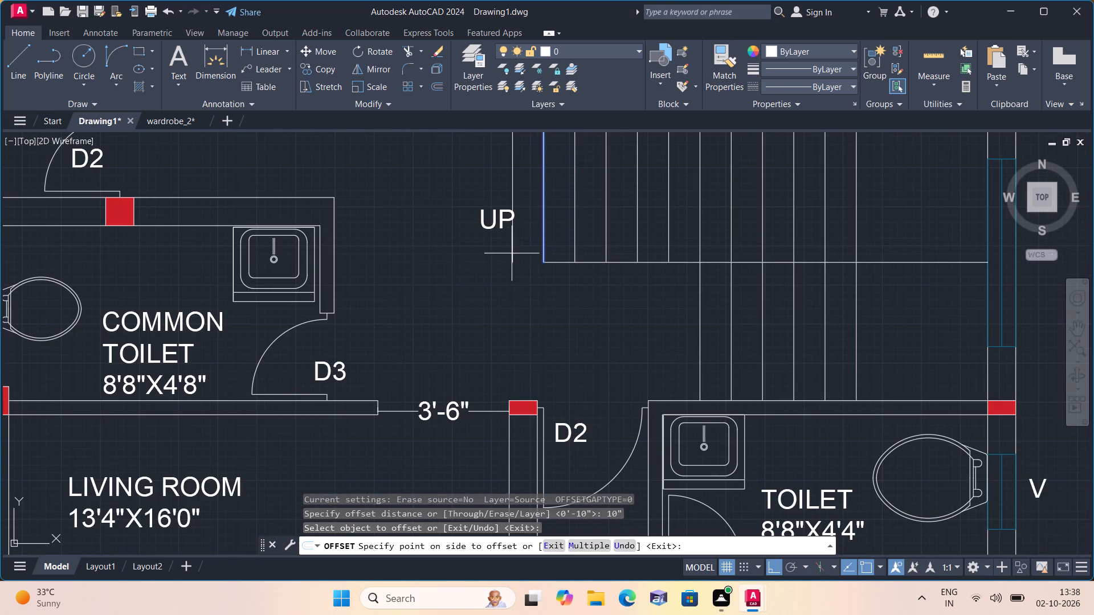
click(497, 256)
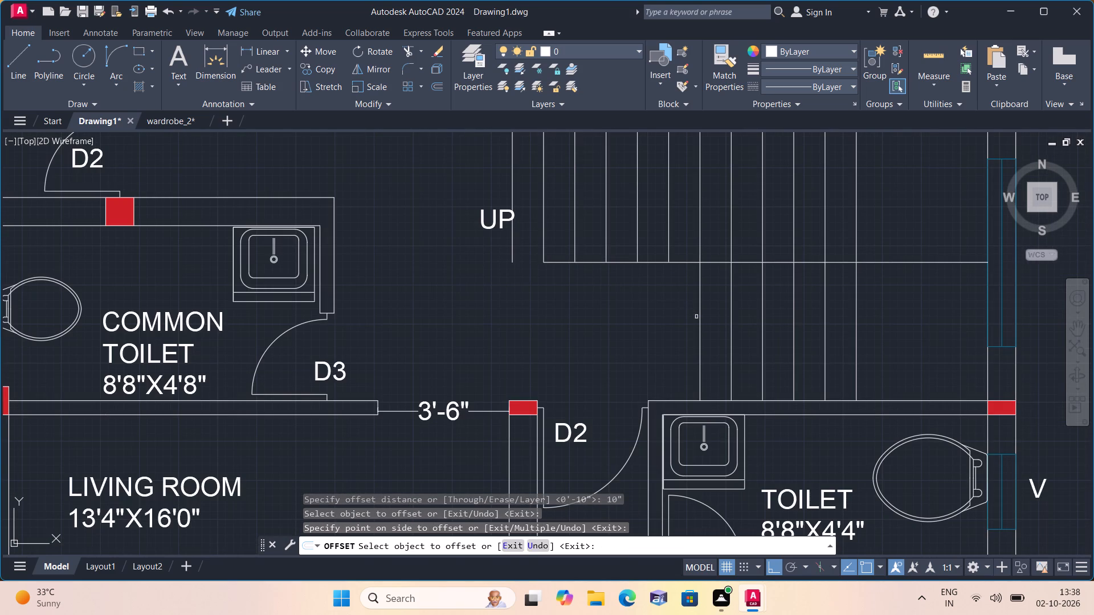
Offset the westernmost tread line of the south flight 10" westward.
click(701, 323)
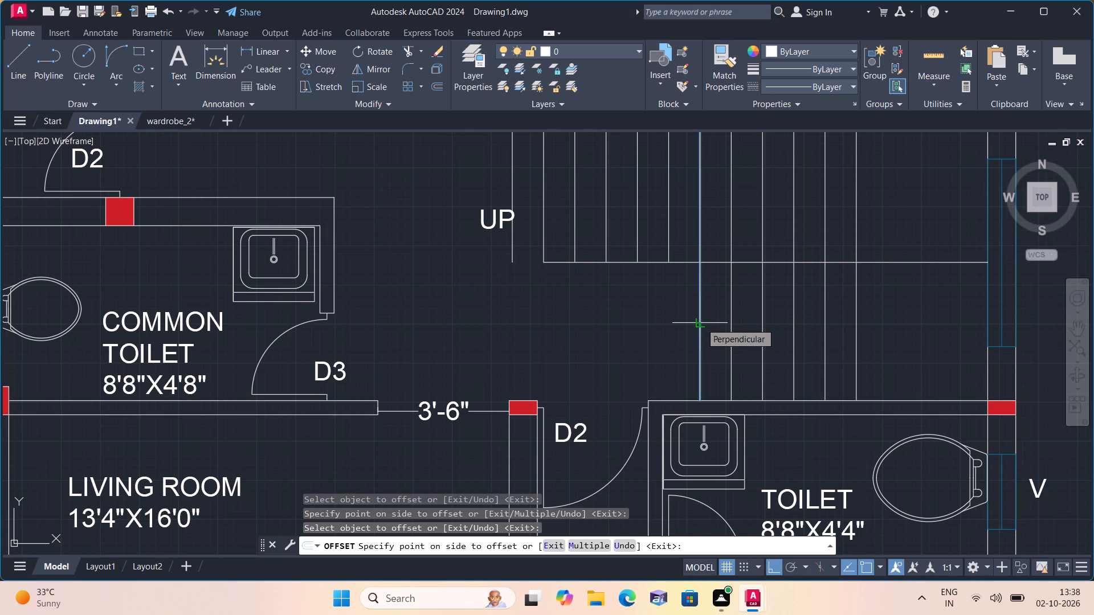
key(Escape)
scroll(701, 323, down, 1)
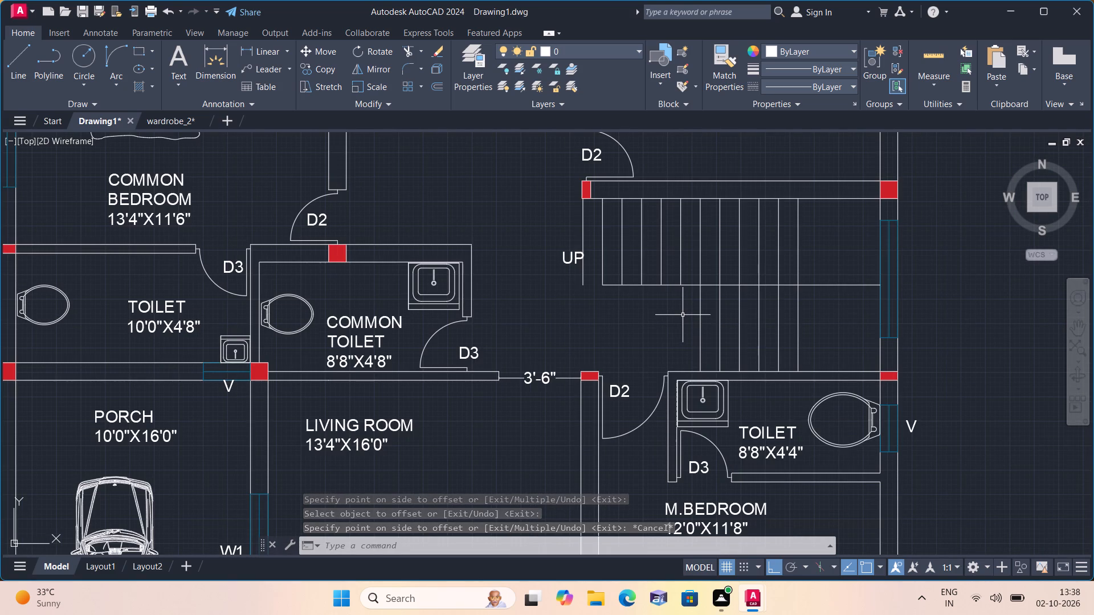
key(space)
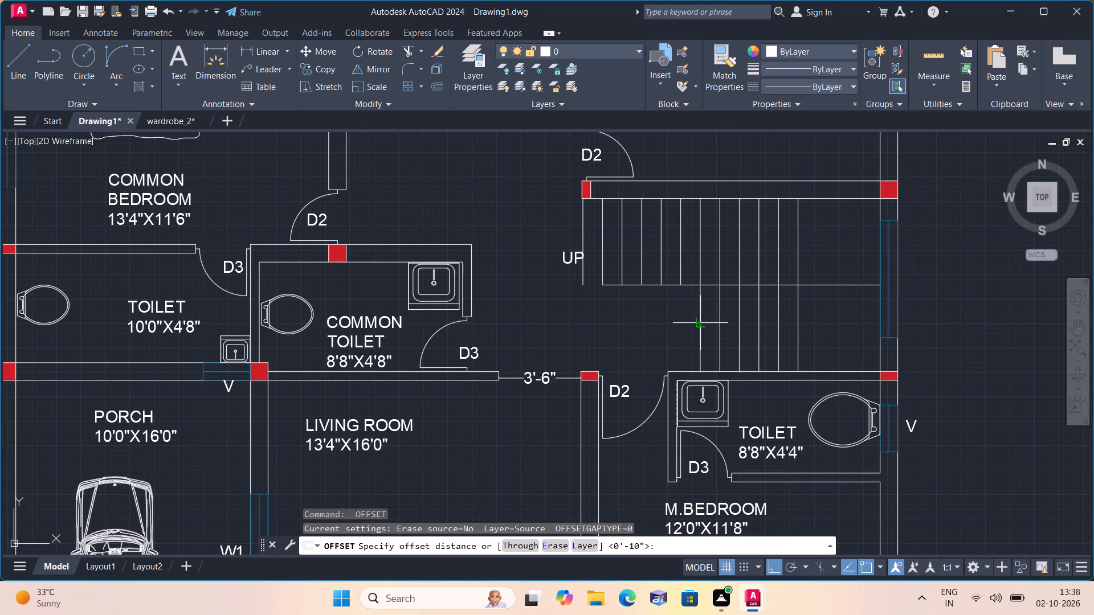
key(space)
click(700, 322)
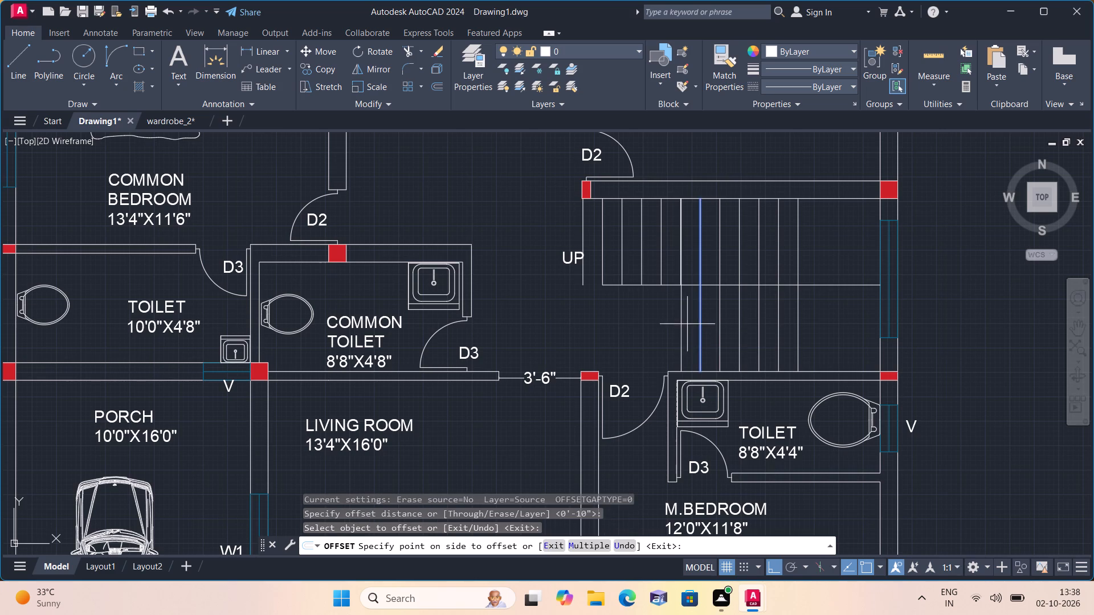
click(672, 330)
key(space)
Delete the short north-flight tread line that overlaps the new full-length offset line.
scroll(679, 292, up, 1)
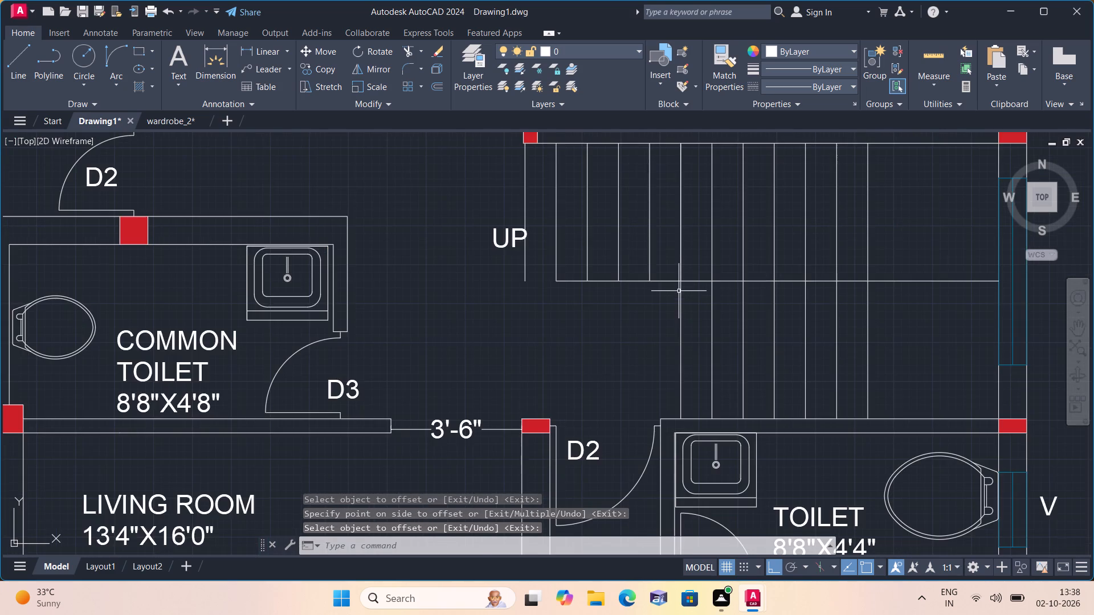
scroll(677, 277, up, 2)
scroll(677, 277, down, 1)
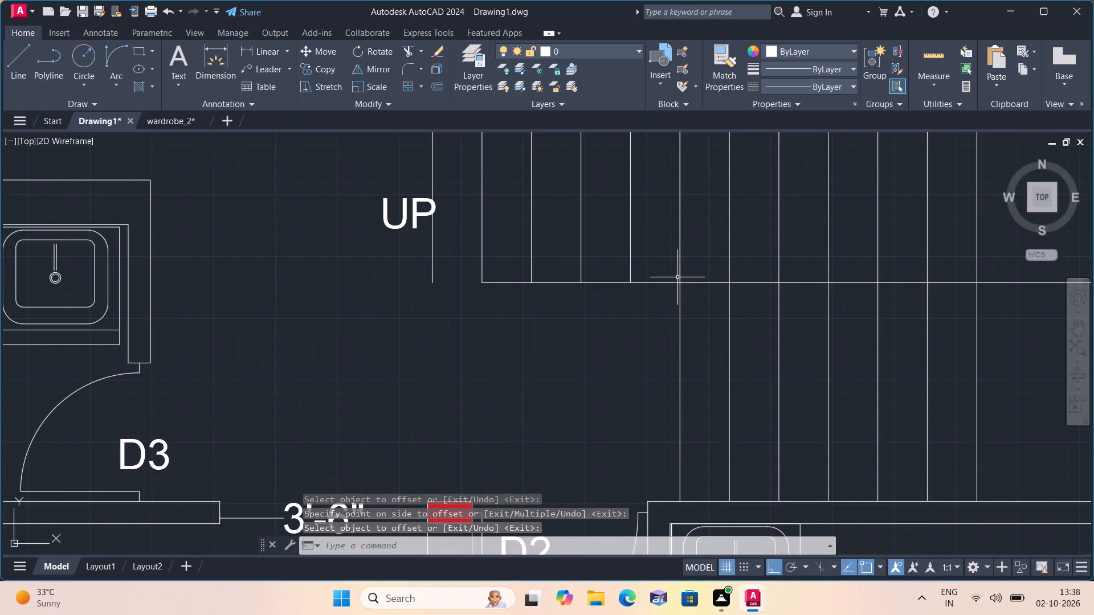
click(679, 275)
scroll(679, 275, down, 1)
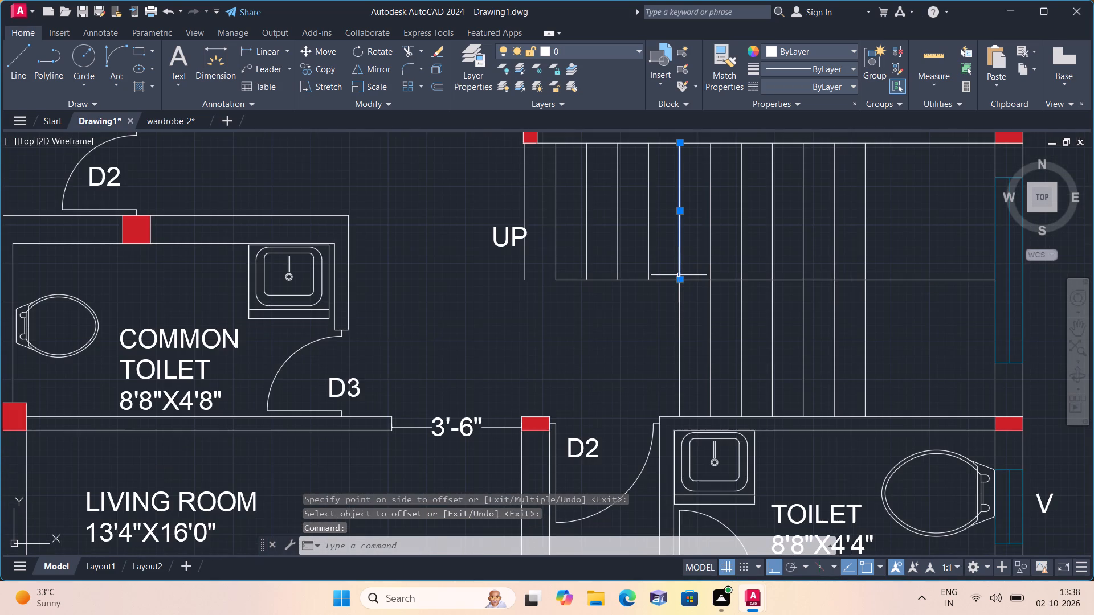
key(Delete)
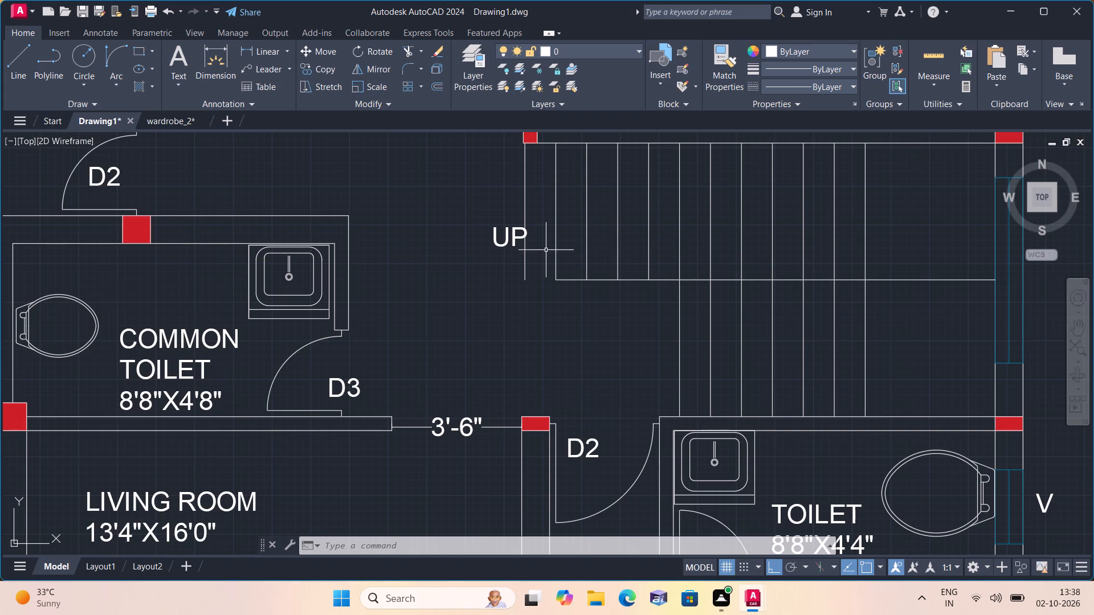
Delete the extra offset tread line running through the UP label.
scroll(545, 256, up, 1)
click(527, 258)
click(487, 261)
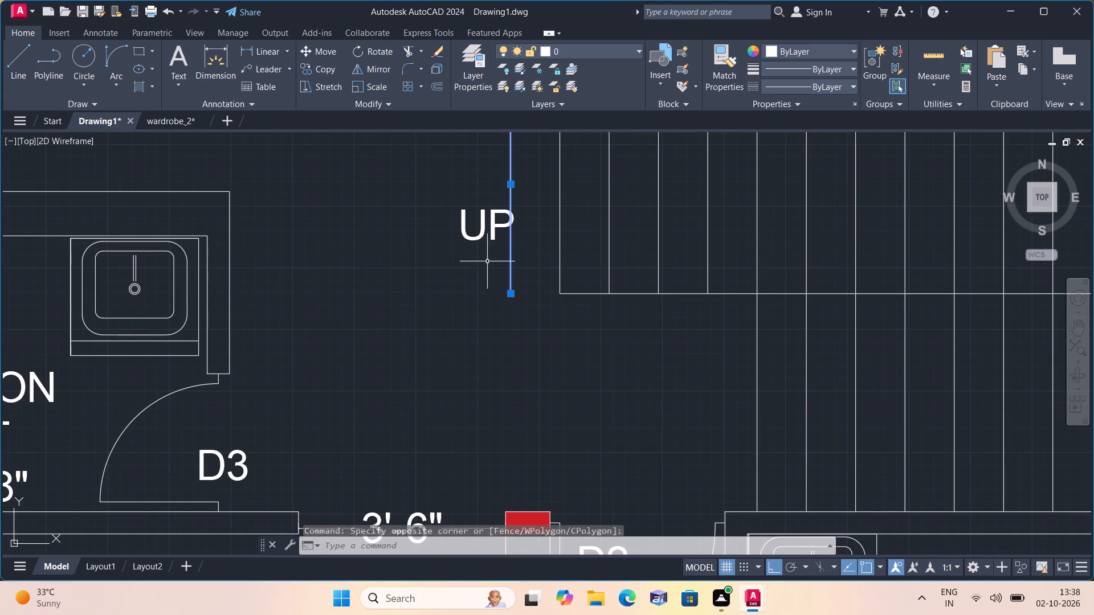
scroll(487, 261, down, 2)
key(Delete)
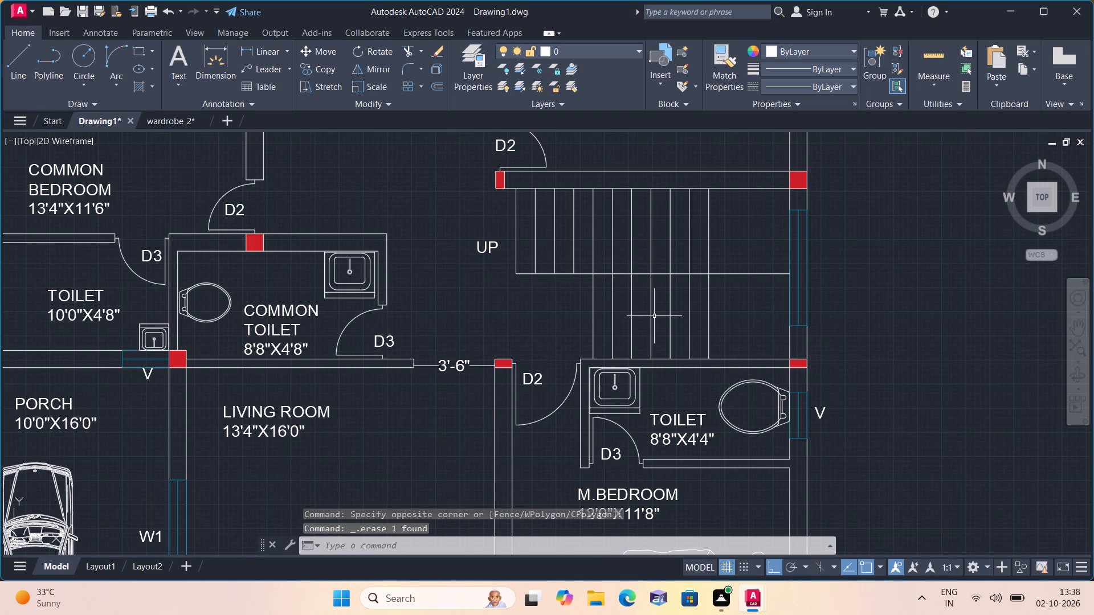
Trim away the westernmost tread line of the south flight, below the line dividing the two flights.
scroll(626, 317, down, 1)
scroll(626, 317, up, 1)
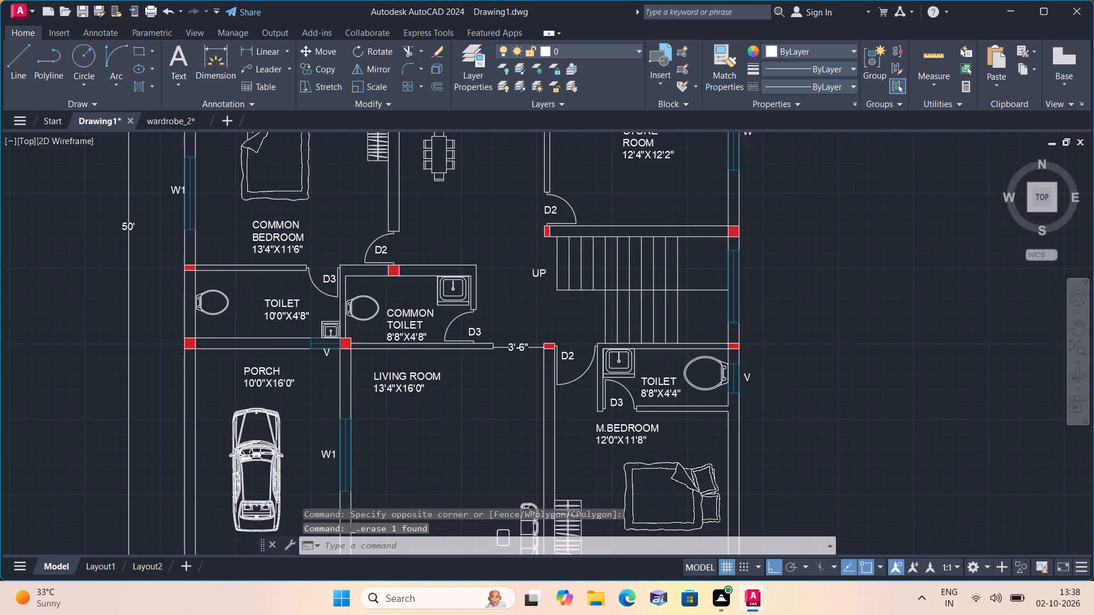
scroll(626, 317, up, 1)
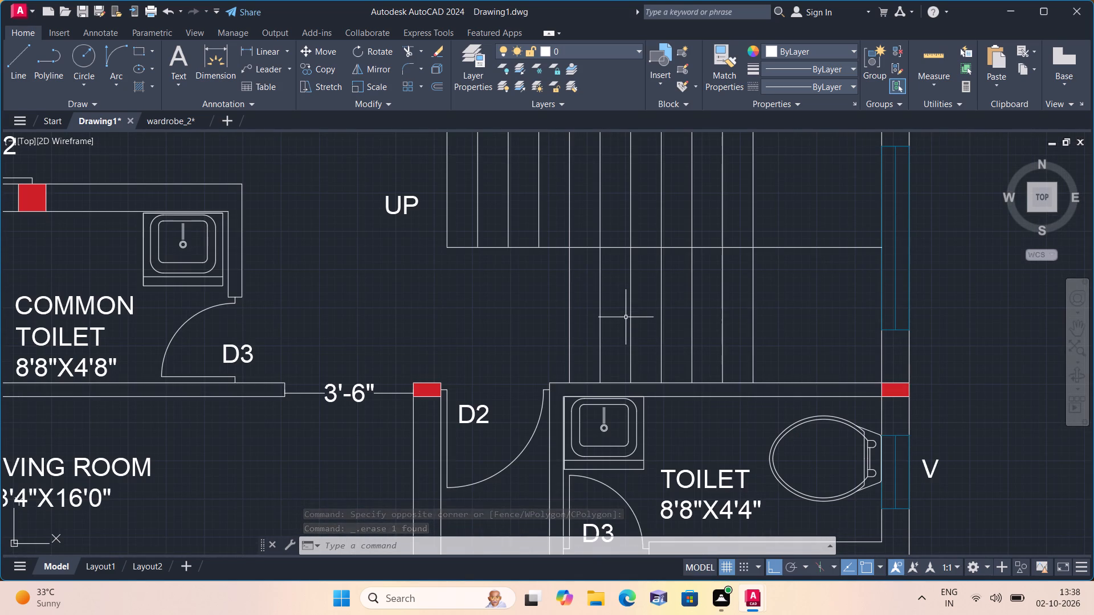
scroll(626, 317, down, 1)
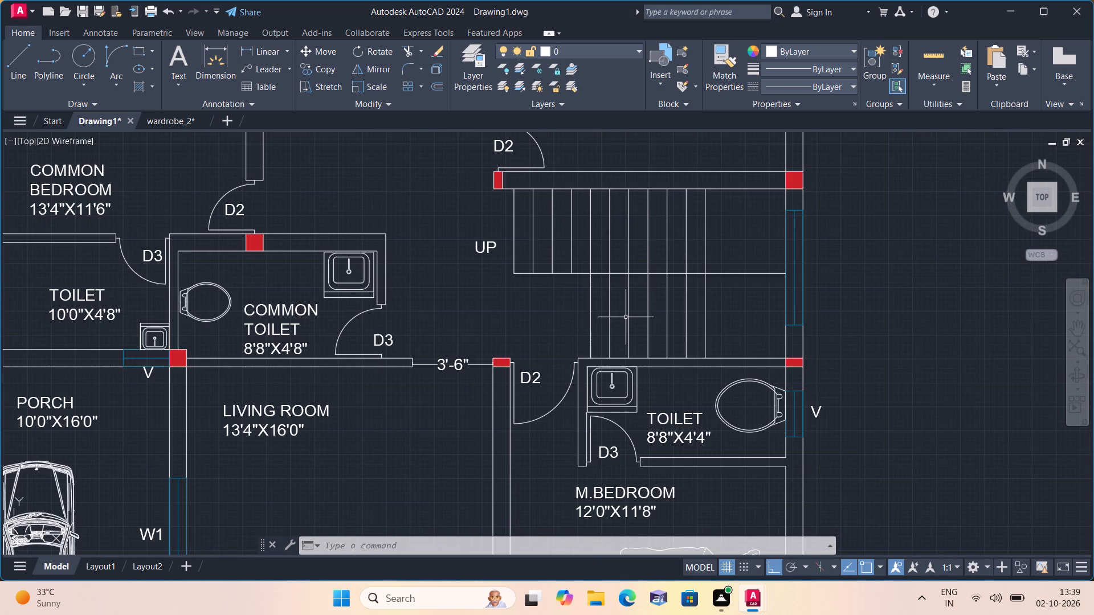
scroll(626, 317, up, 1)
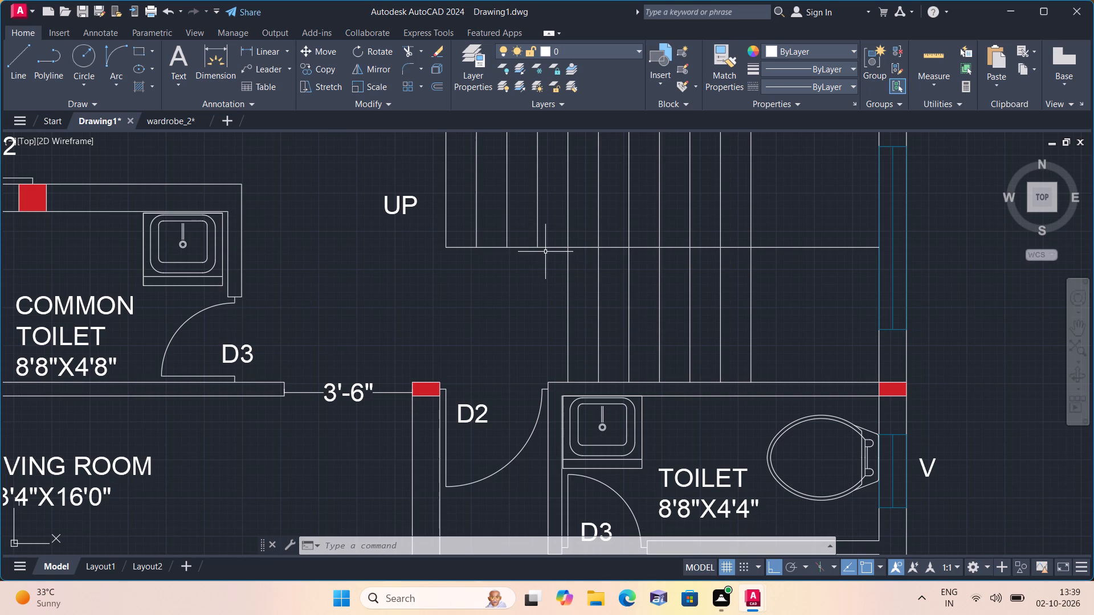
click(578, 280)
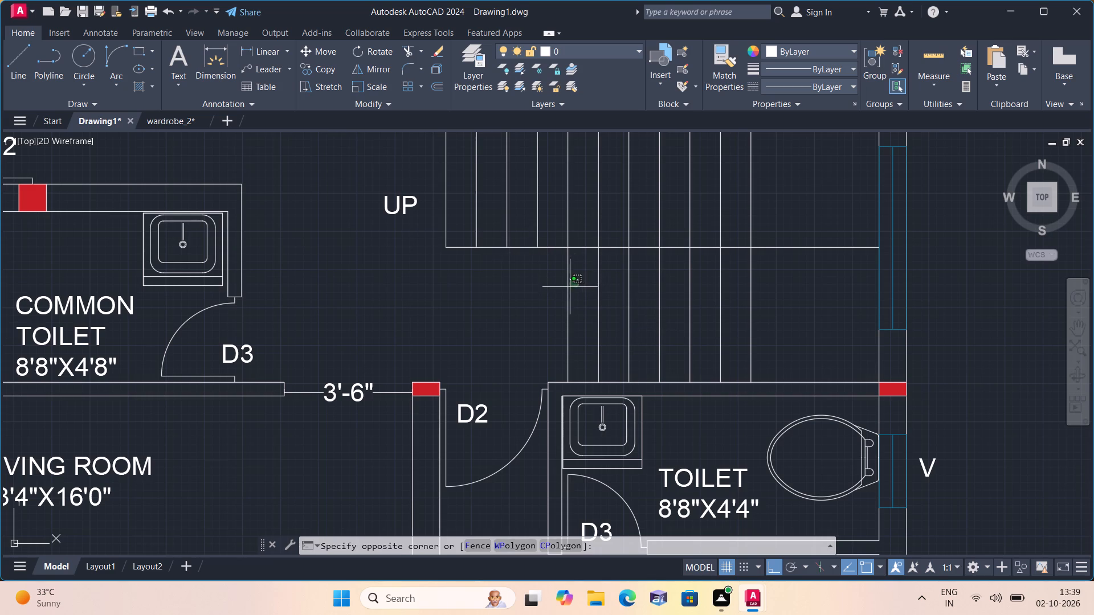
click(558, 292)
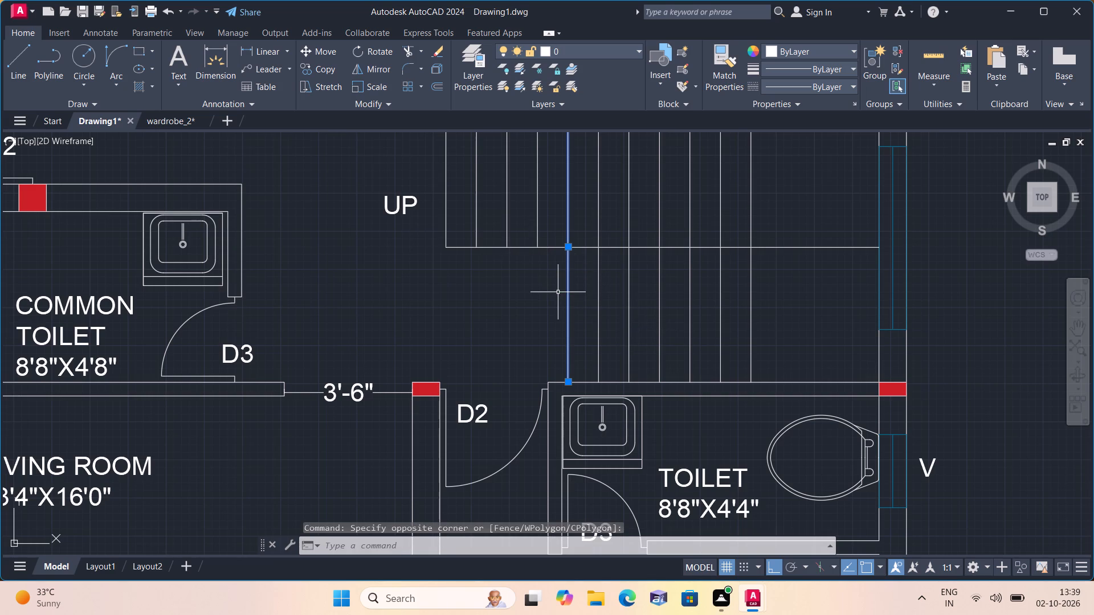
key(Escape)
text(trim)
key(space)
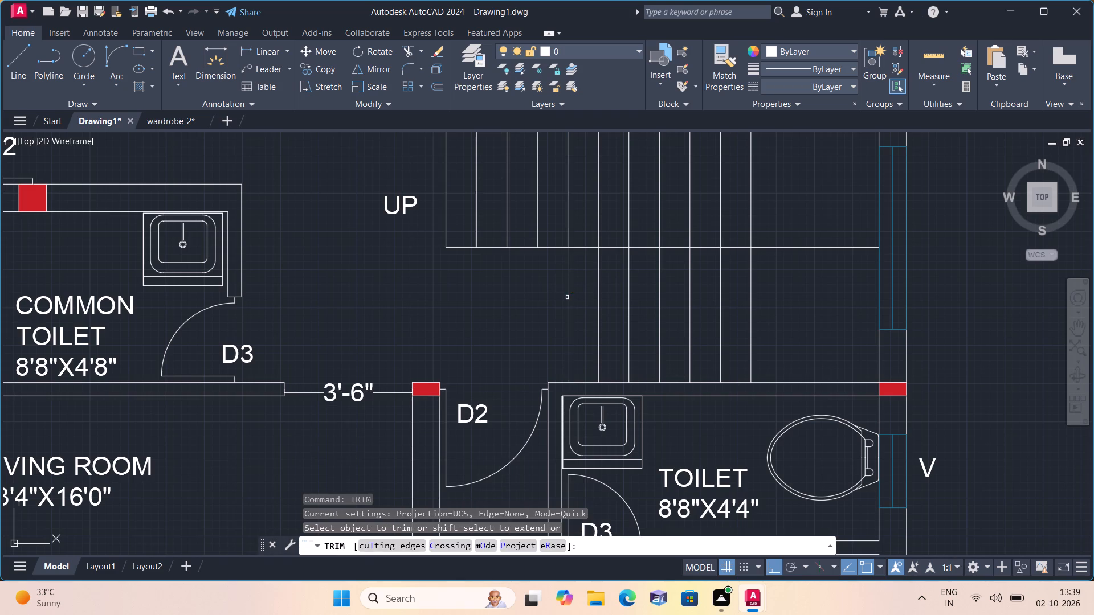
click(569, 299)
key(Escape)
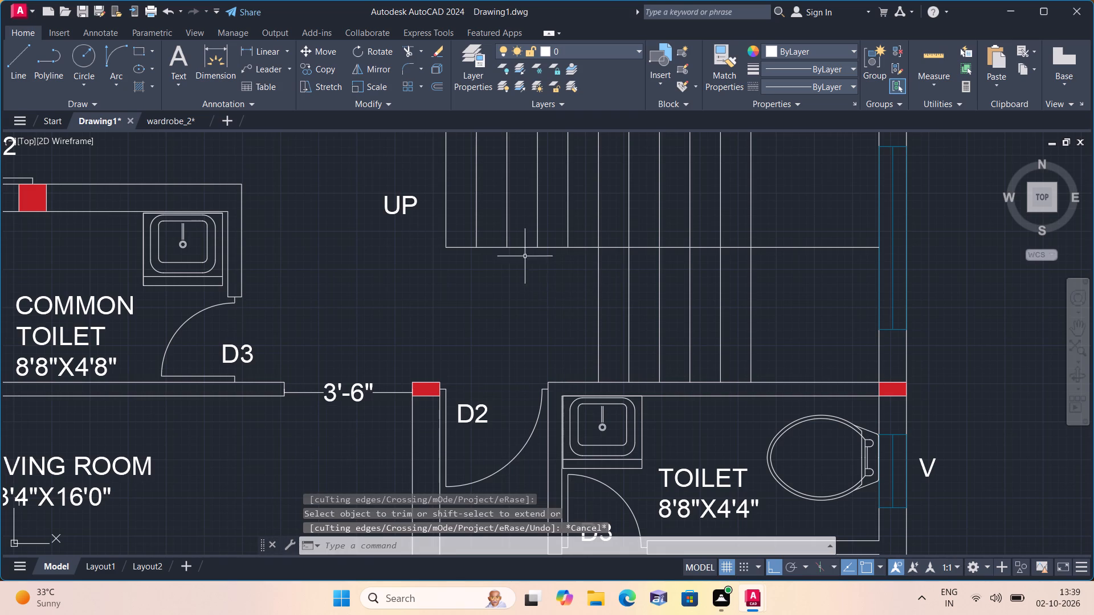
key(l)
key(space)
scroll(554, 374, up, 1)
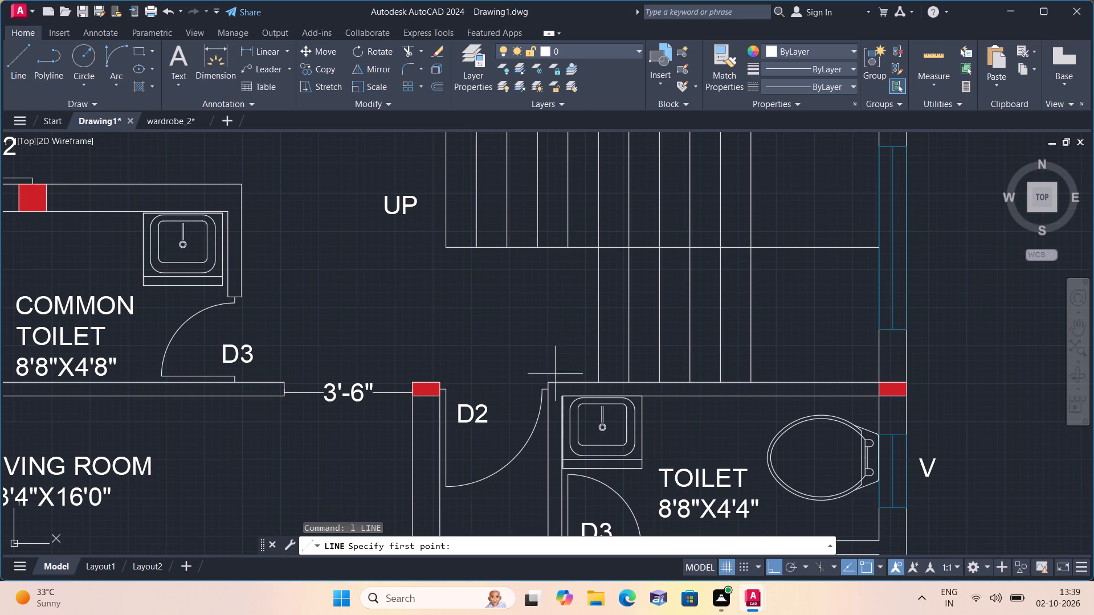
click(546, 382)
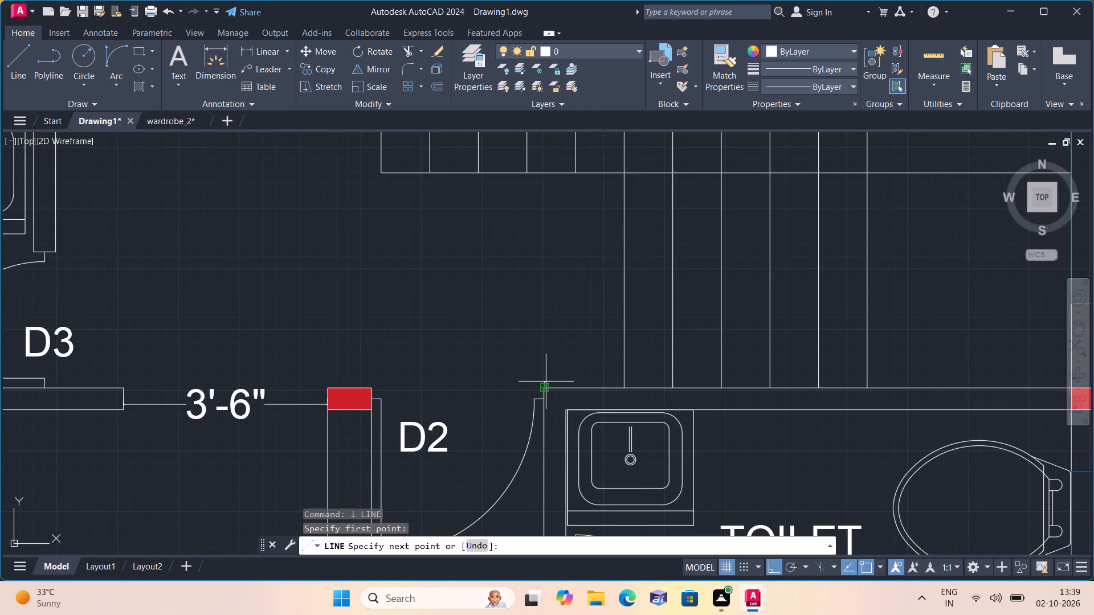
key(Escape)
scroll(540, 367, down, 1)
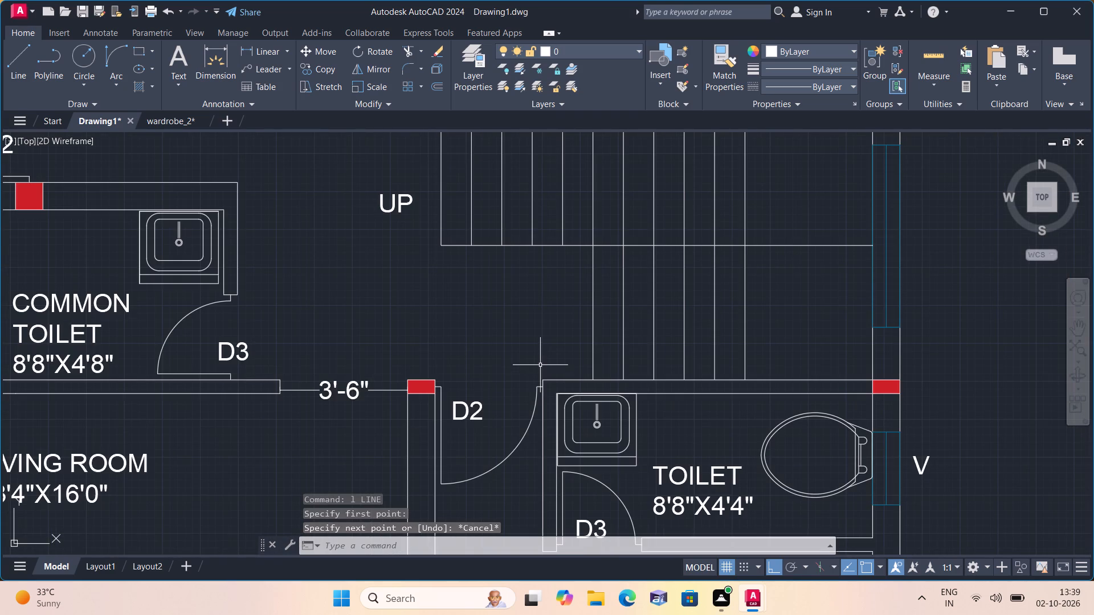
Load the ISO dash linetype ACAD_ISO02W100 and make it the current linetype.
click(791, 88)
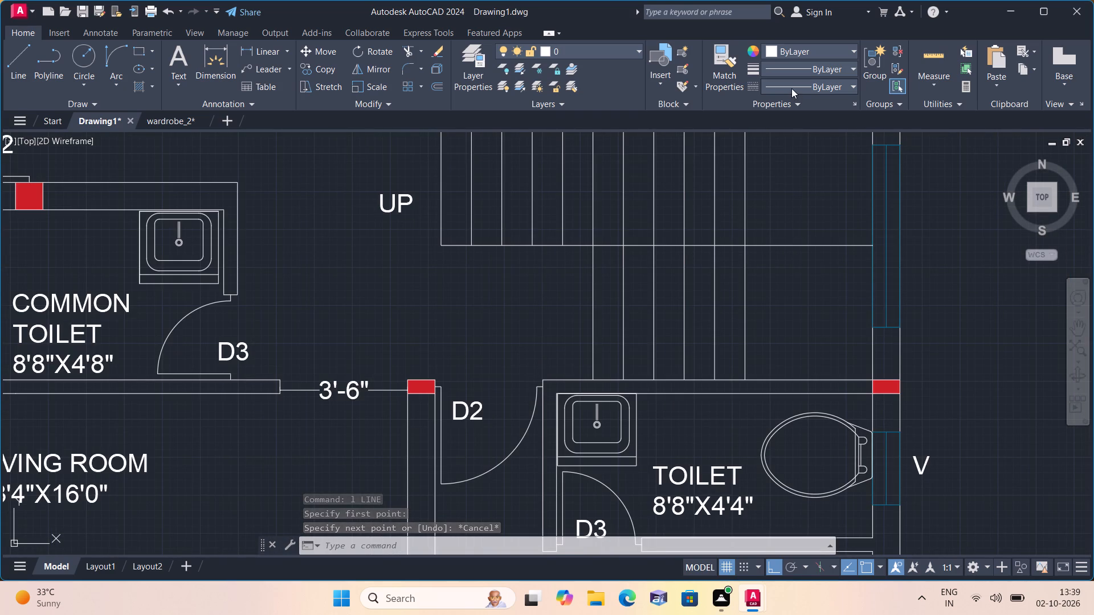
click(794, 150)
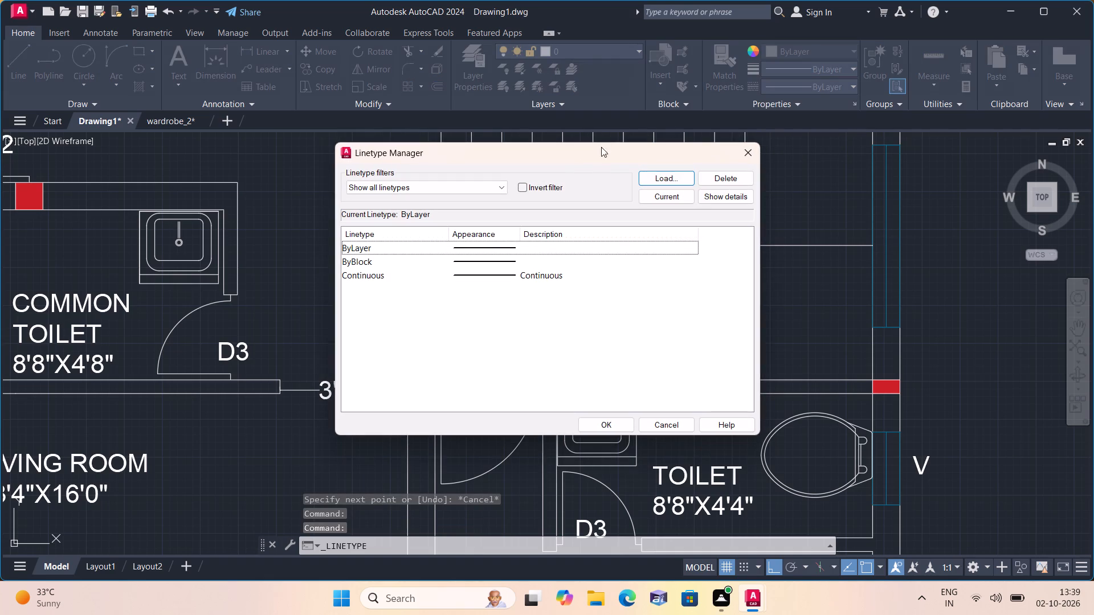
click(658, 177)
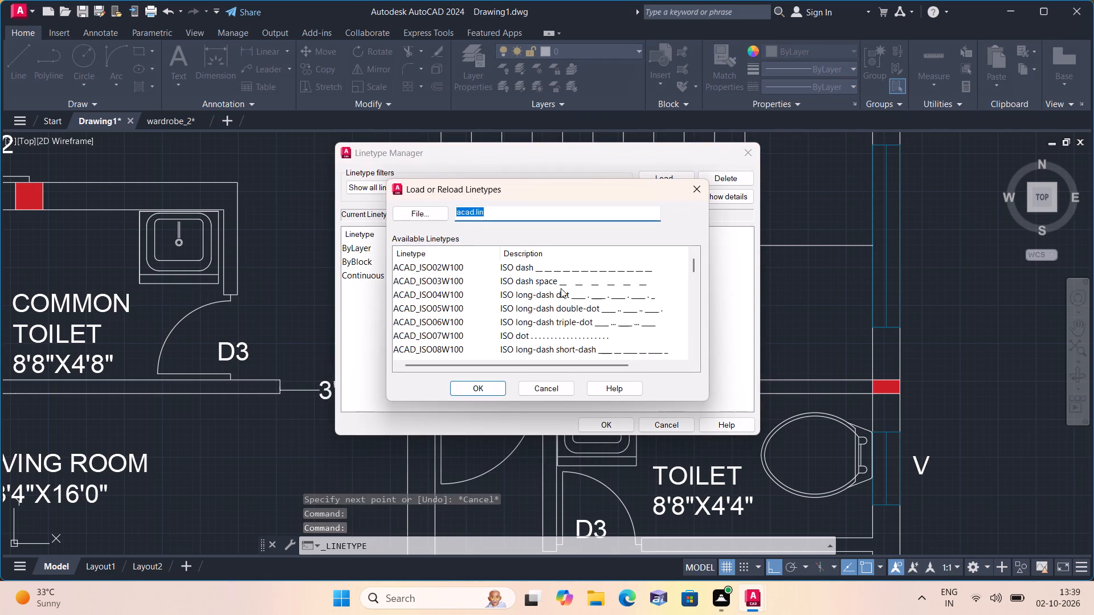
click(567, 268)
click(487, 387)
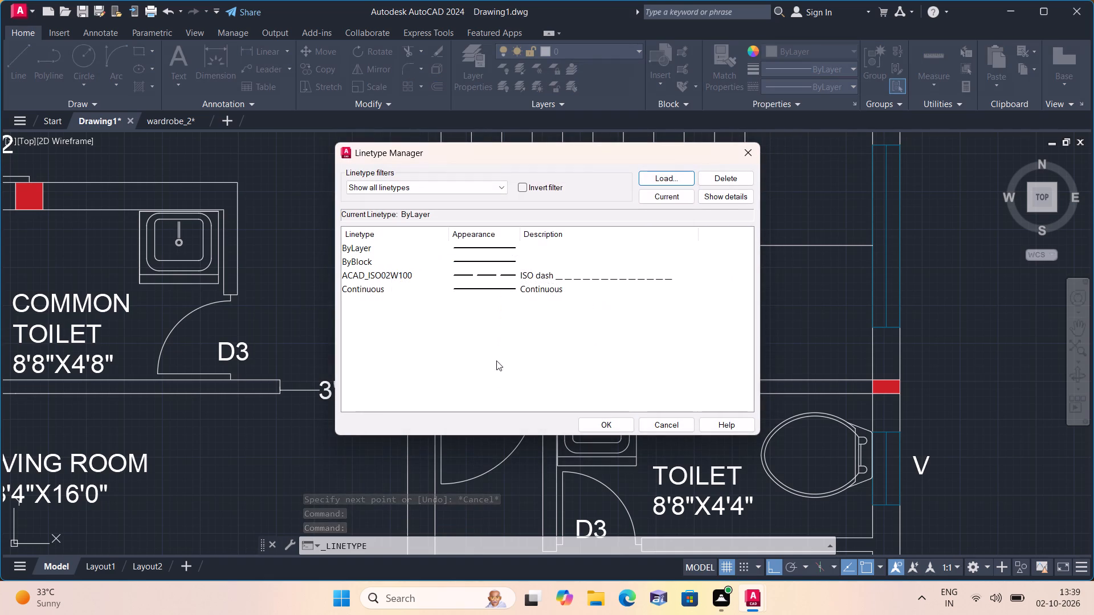
click(560, 278)
click(603, 421)
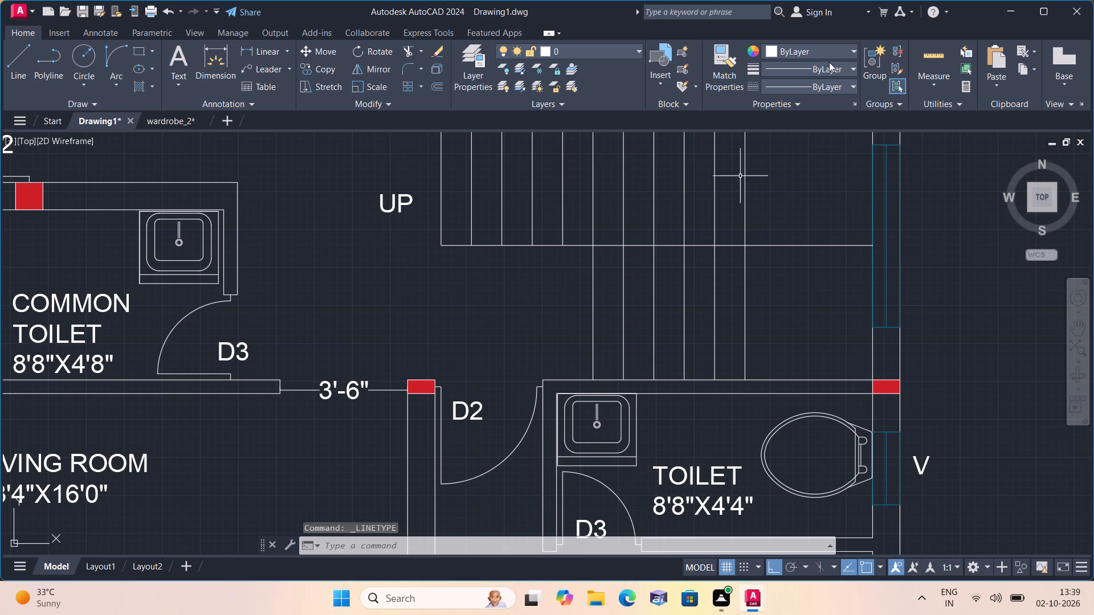
click(803, 87)
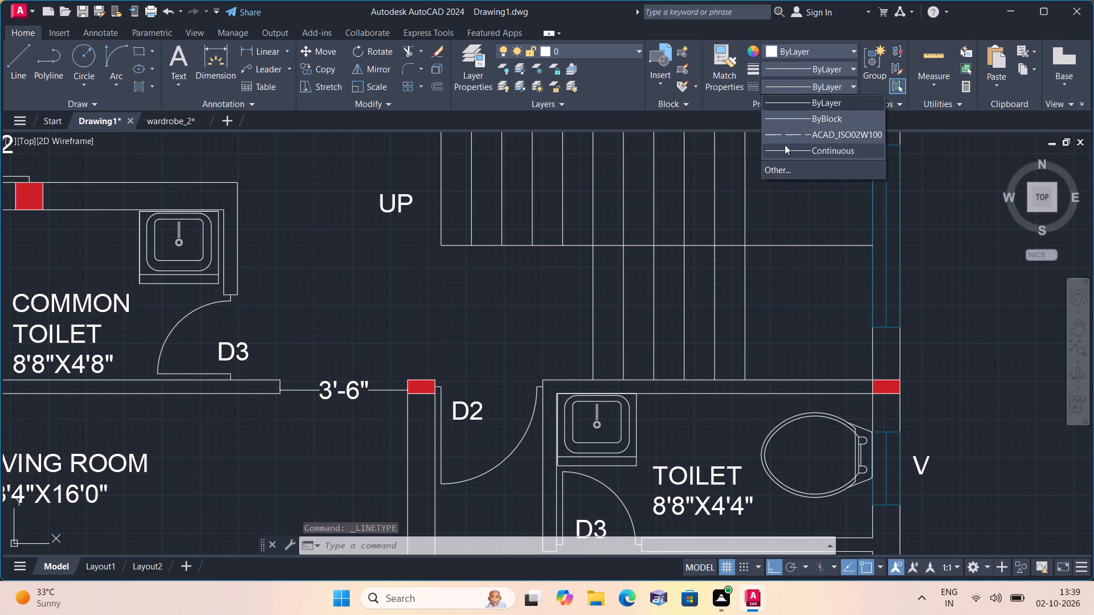
click(775, 134)
Draw a dashed tread line where the trimmed tread was, from the flight divider south to the toilet's north wall.
key(l)
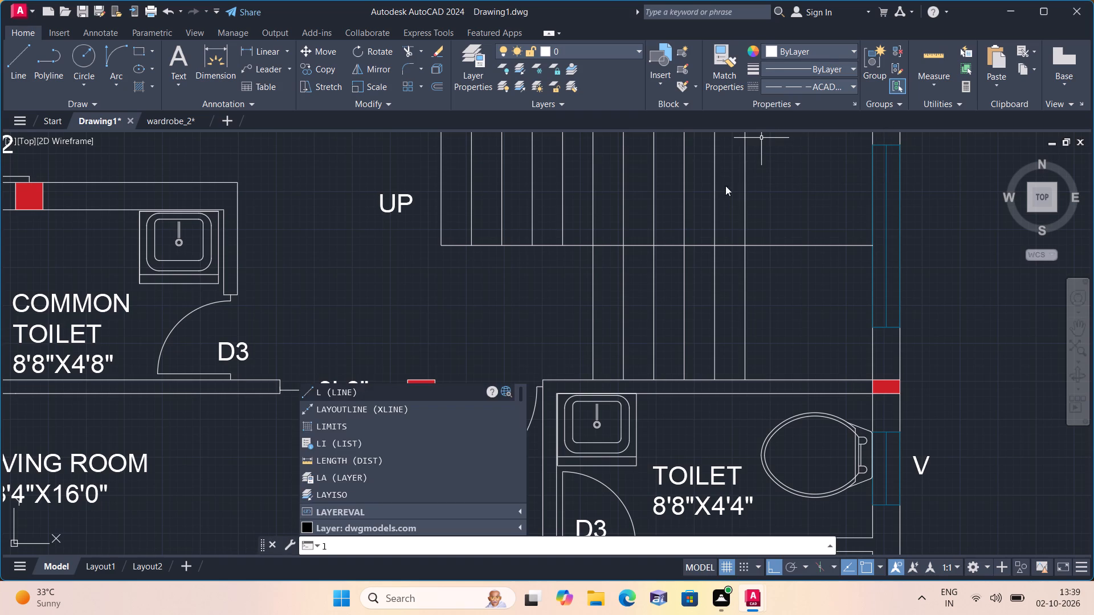
key(space)
scroll(592, 241, up, 1)
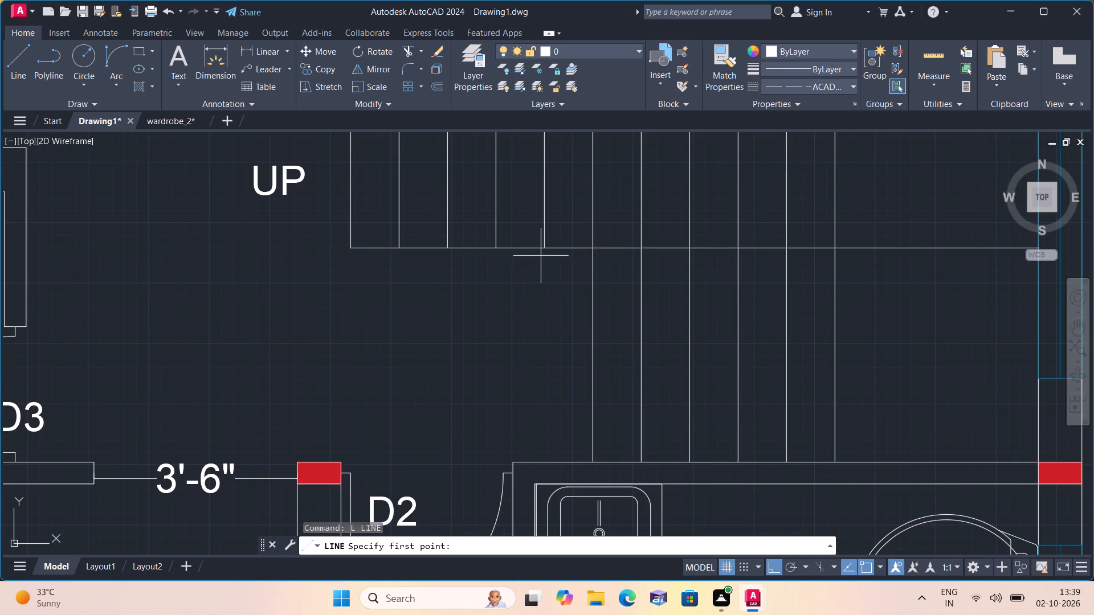
click(546, 246)
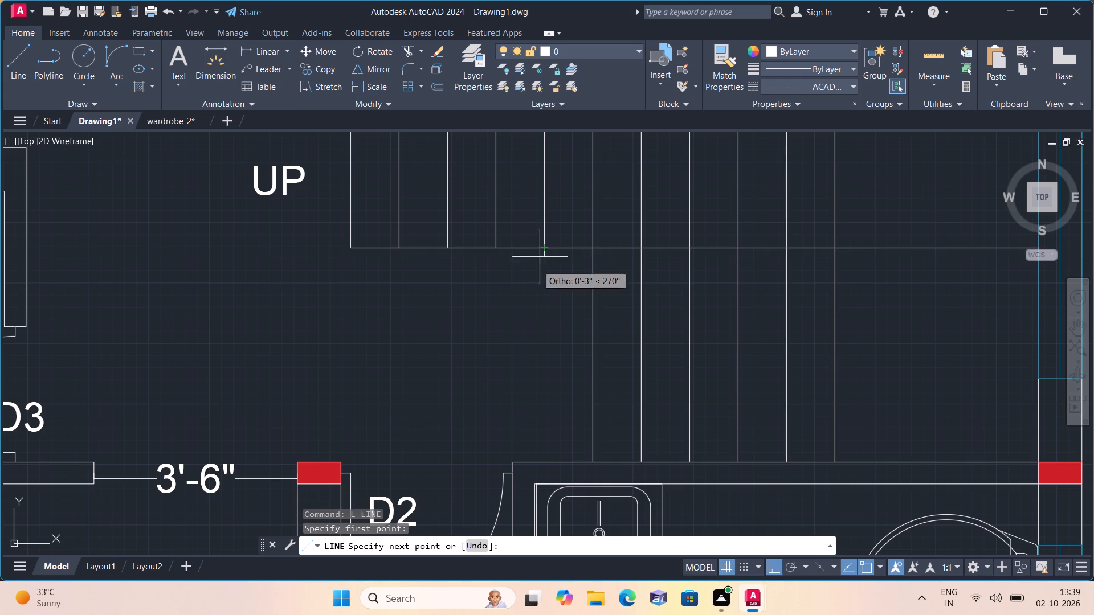
click(546, 462)
key(space)
Draw three more dashed lines, each about 3'-10" long, southward from the next three north-flight tread ends to the west.
key(space)
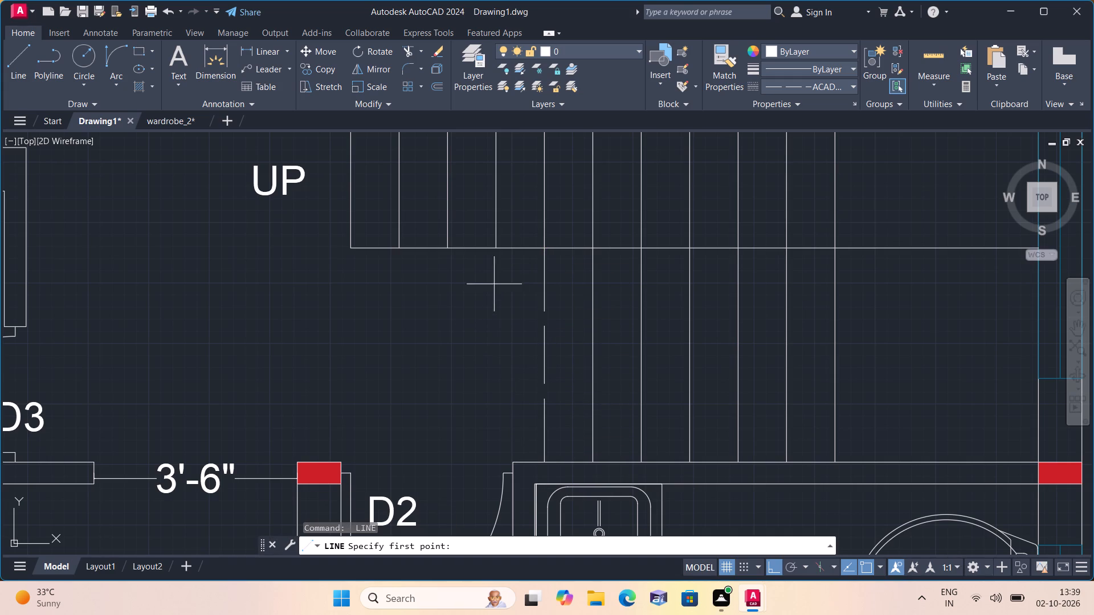
drag(496, 245, 496, 251)
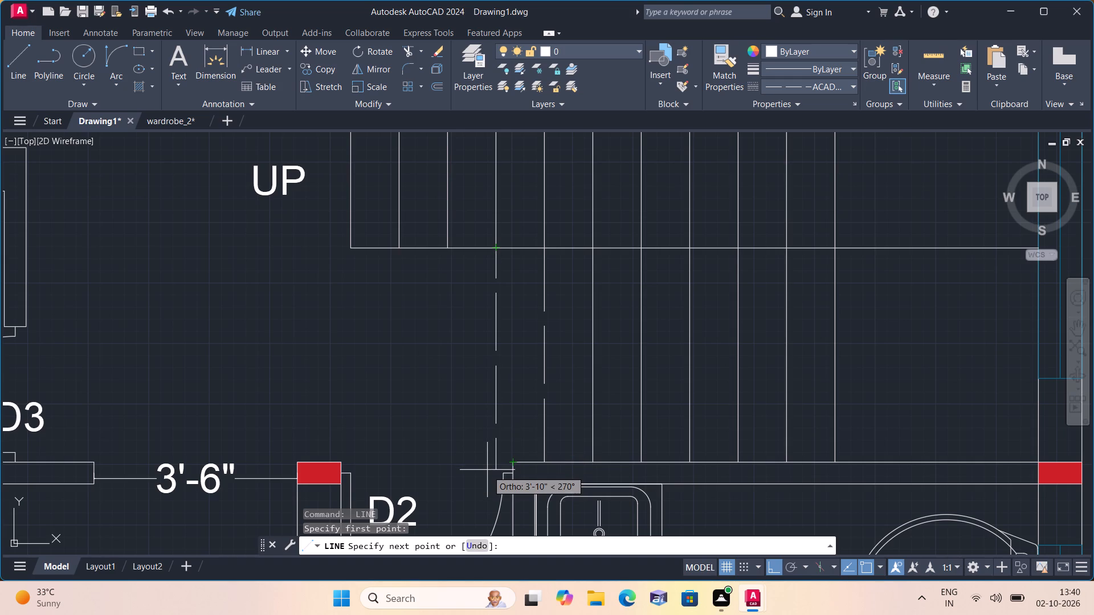
click(487, 473)
key(space)
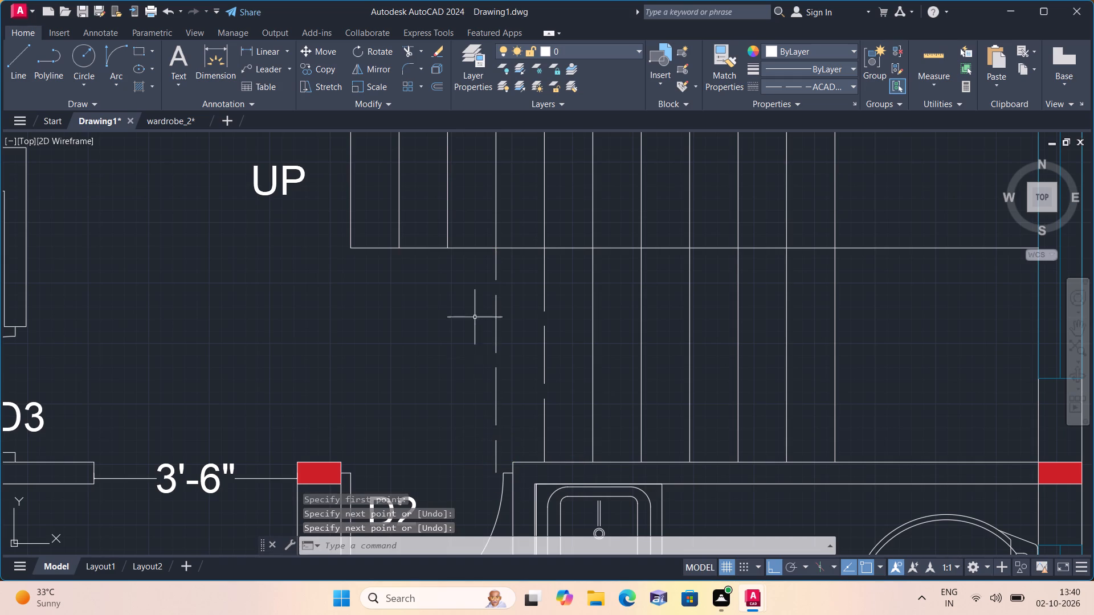
key(space)
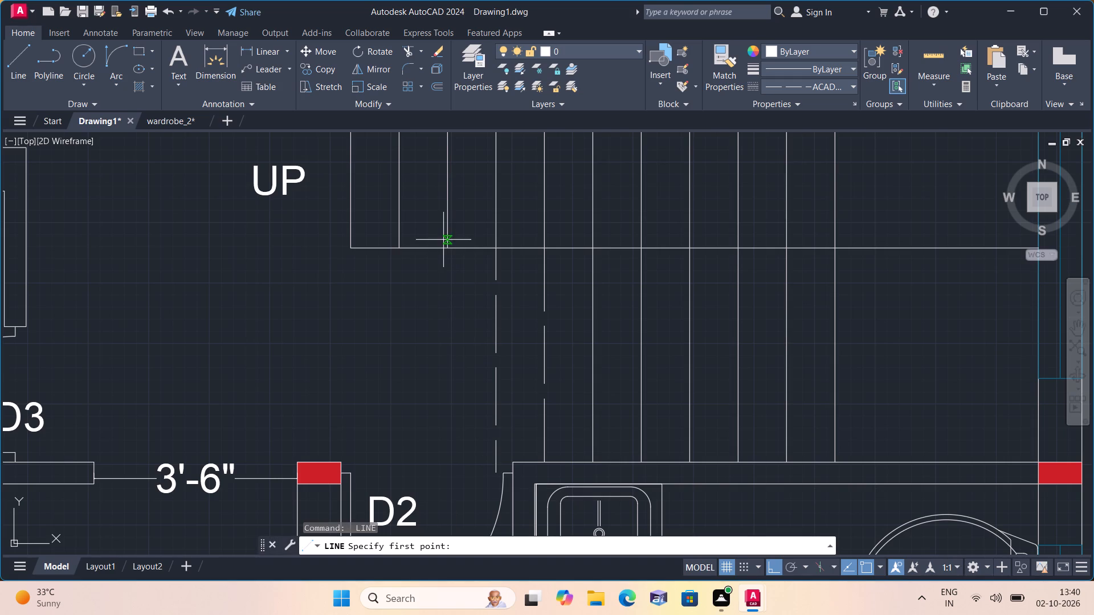
click(448, 248)
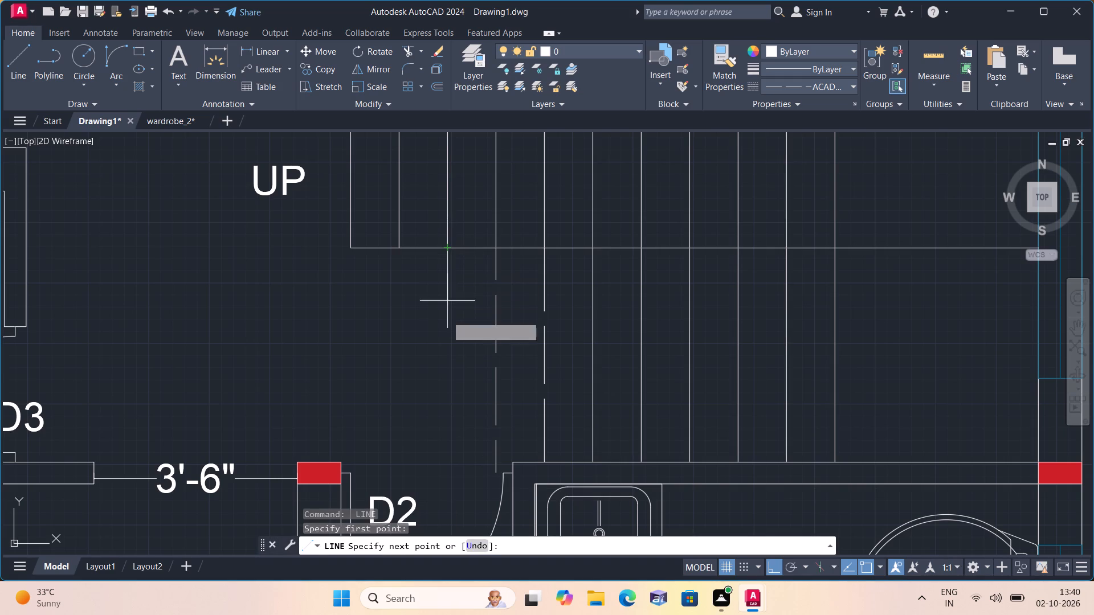
click(452, 479)
key(space)
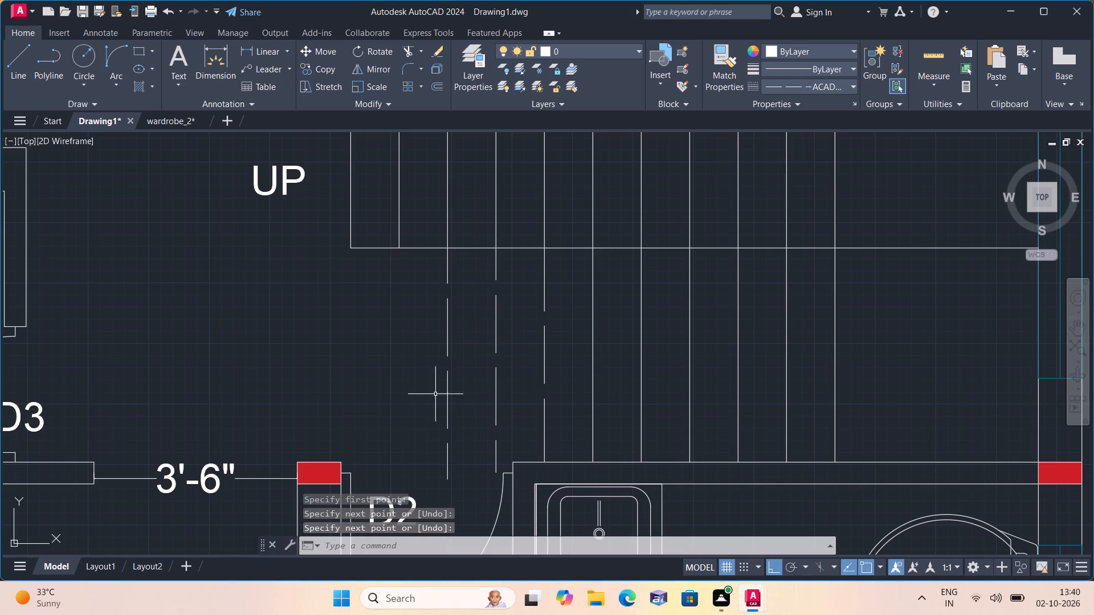
key(space)
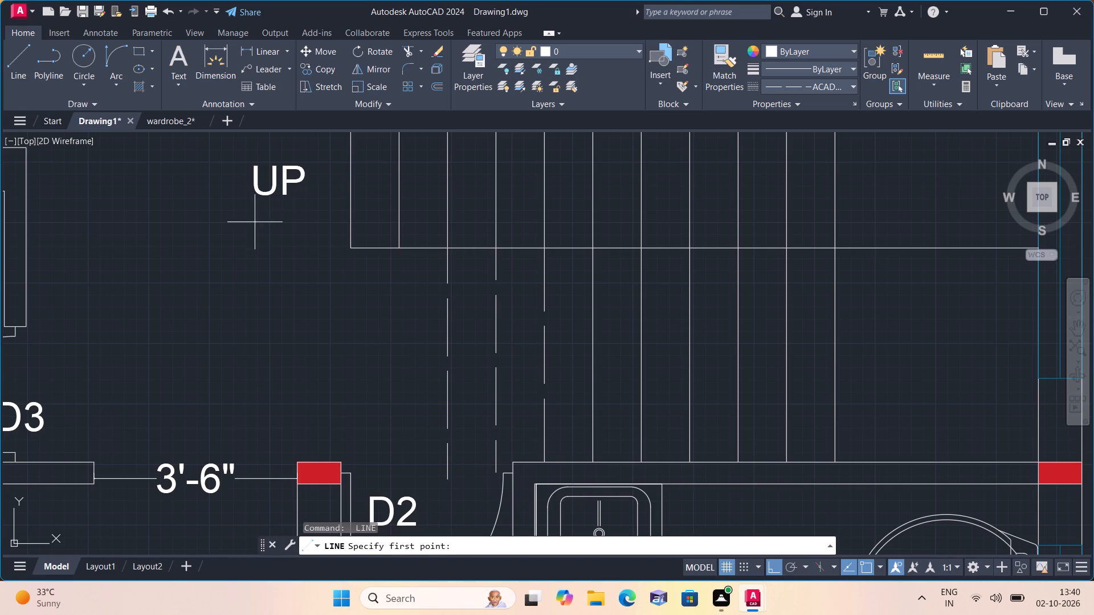
click(398, 246)
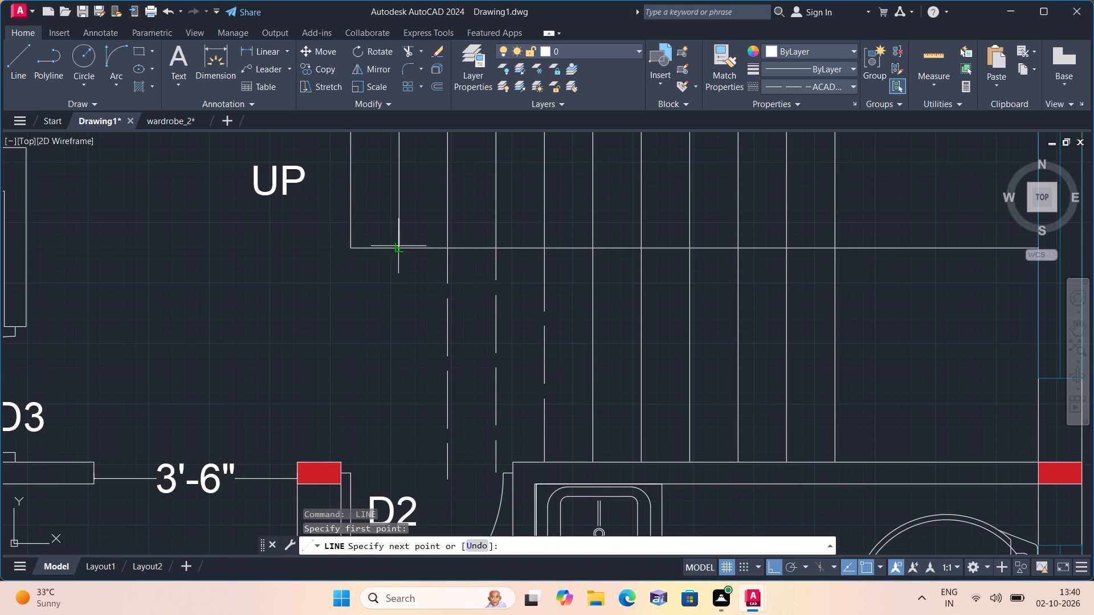
click(396, 465)
key(space)
Extend the toilet's north wall line westward across the D2 opening to the westernmost dashed tread line.
middle_drag(398, 464, 391, 405)
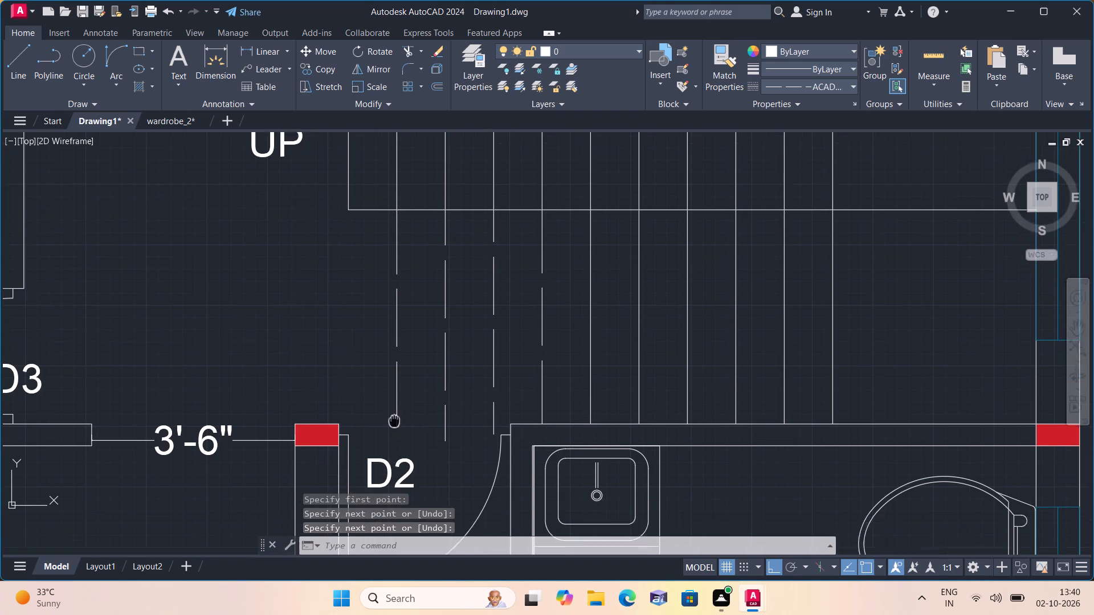
middle_drag(391, 405, 387, 370)
scroll(391, 378, up, 1)
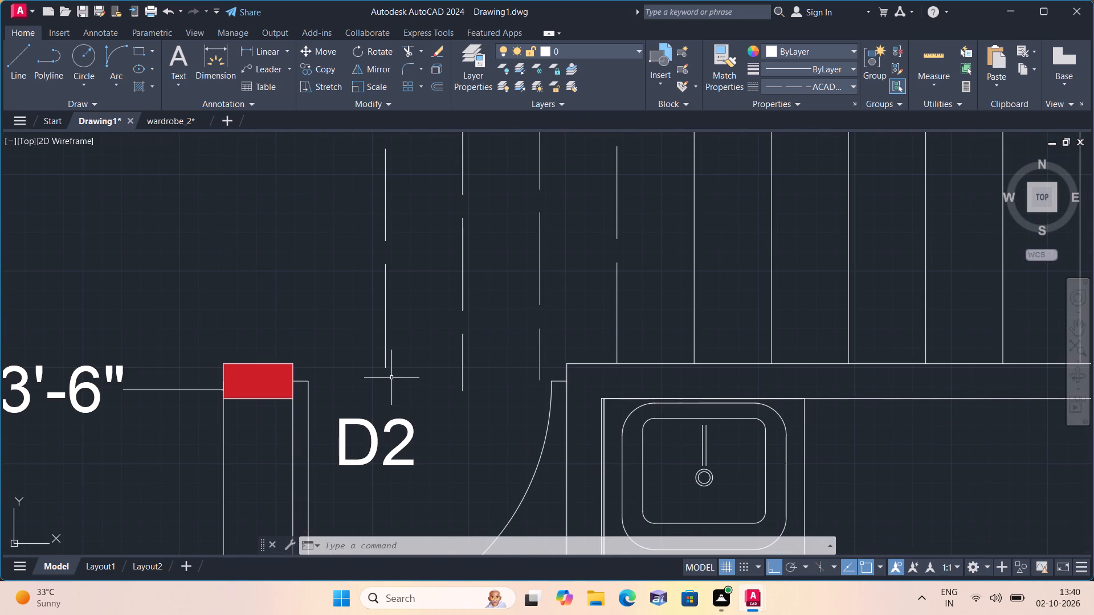
text(exte)
key(space)
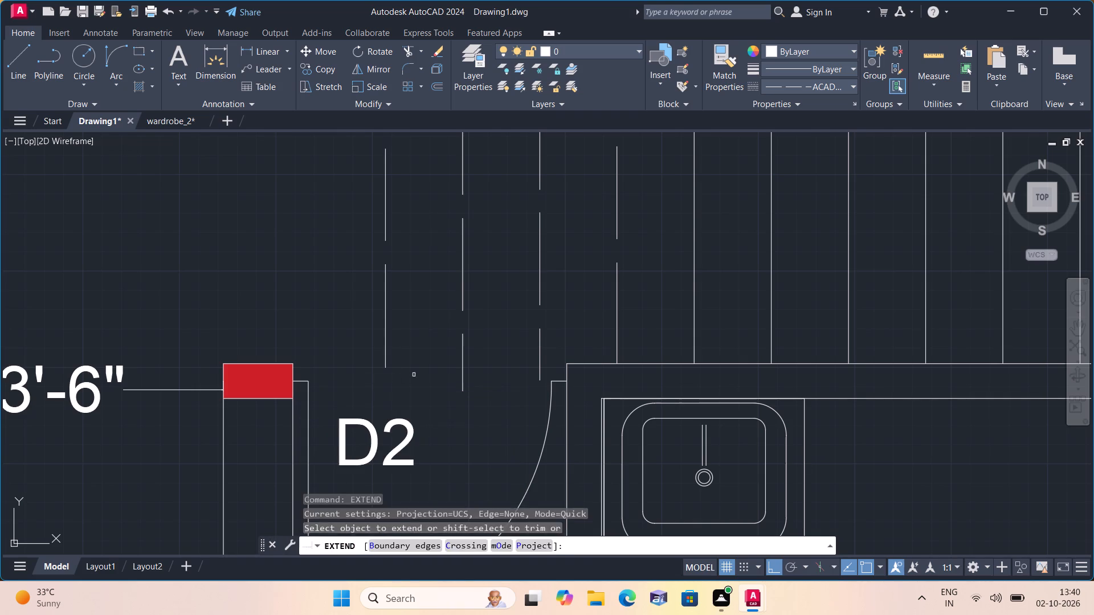
click(572, 365)
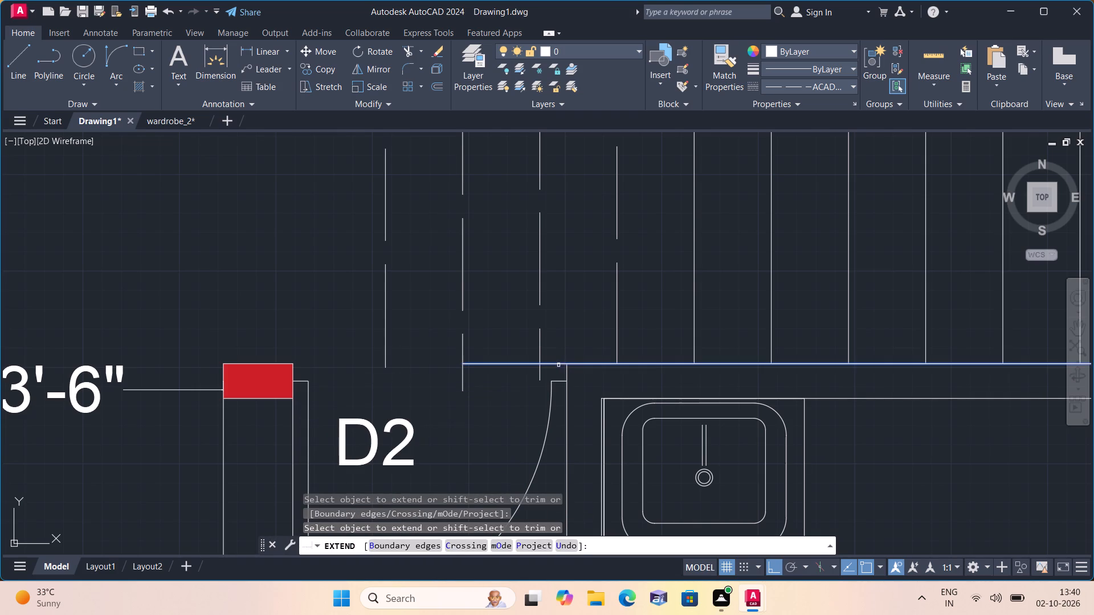
click(554, 363)
click(520, 365)
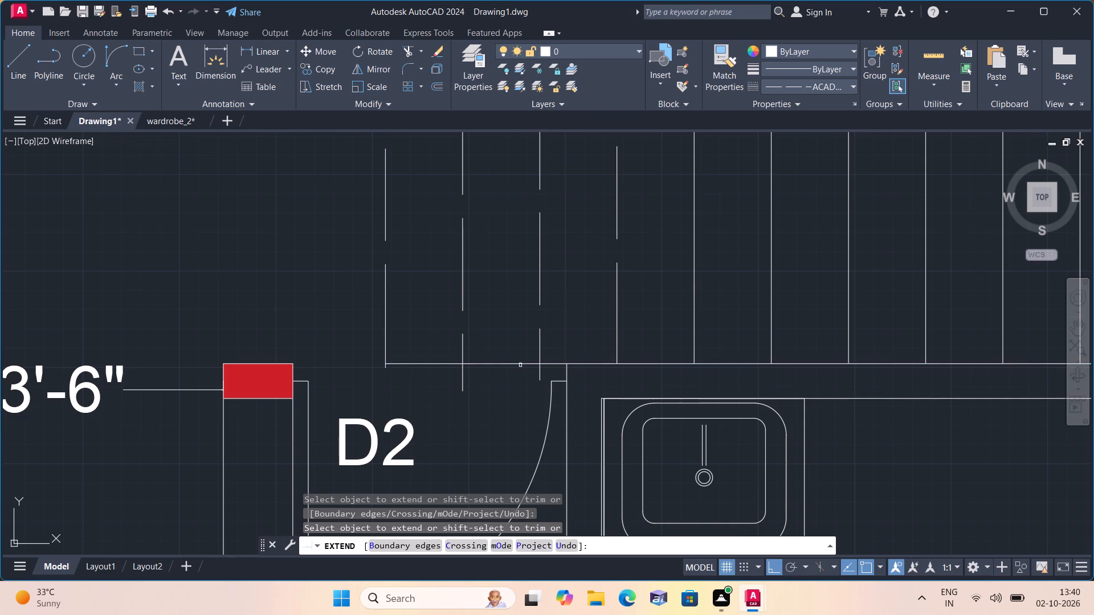
key(Escape)
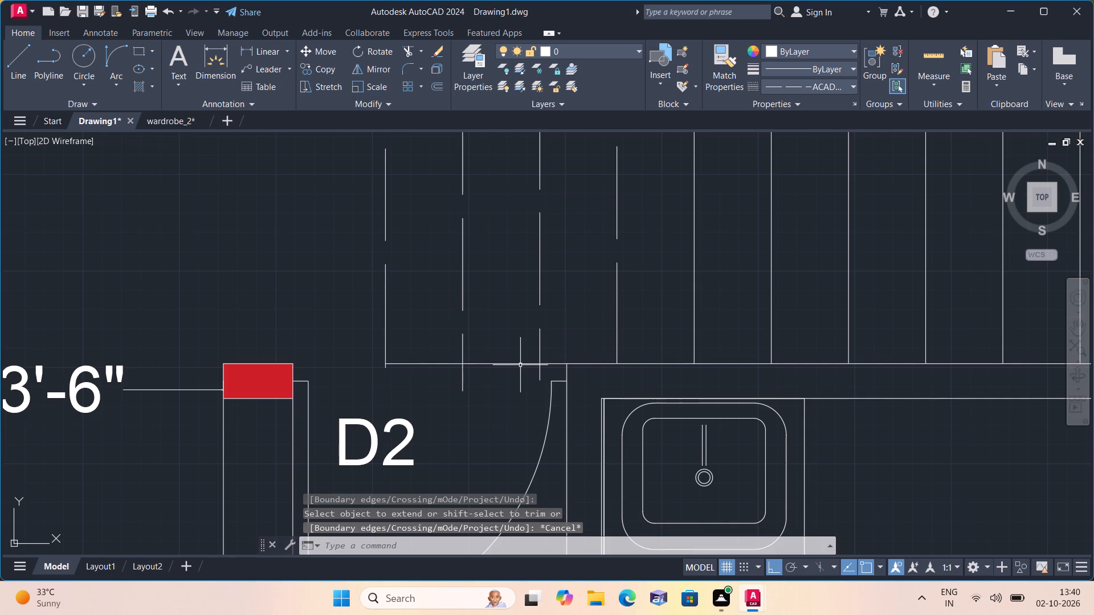
Trim the three westernmost dashed tread lines where they overhang south of the toilet's extended north wall line.
text(trim)
key(space)
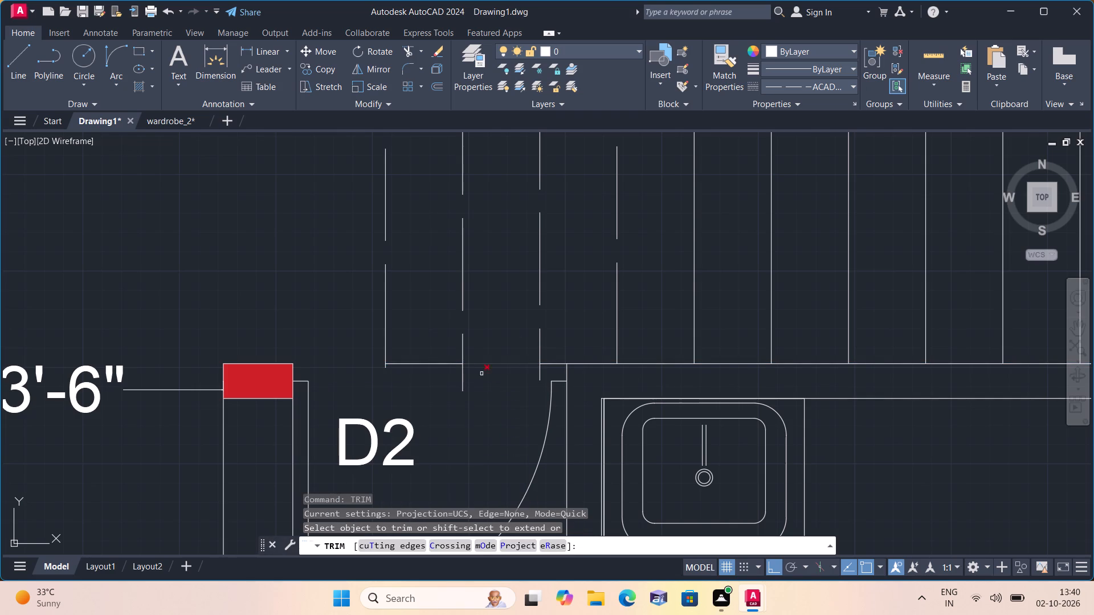
scroll(424, 374, up, 2)
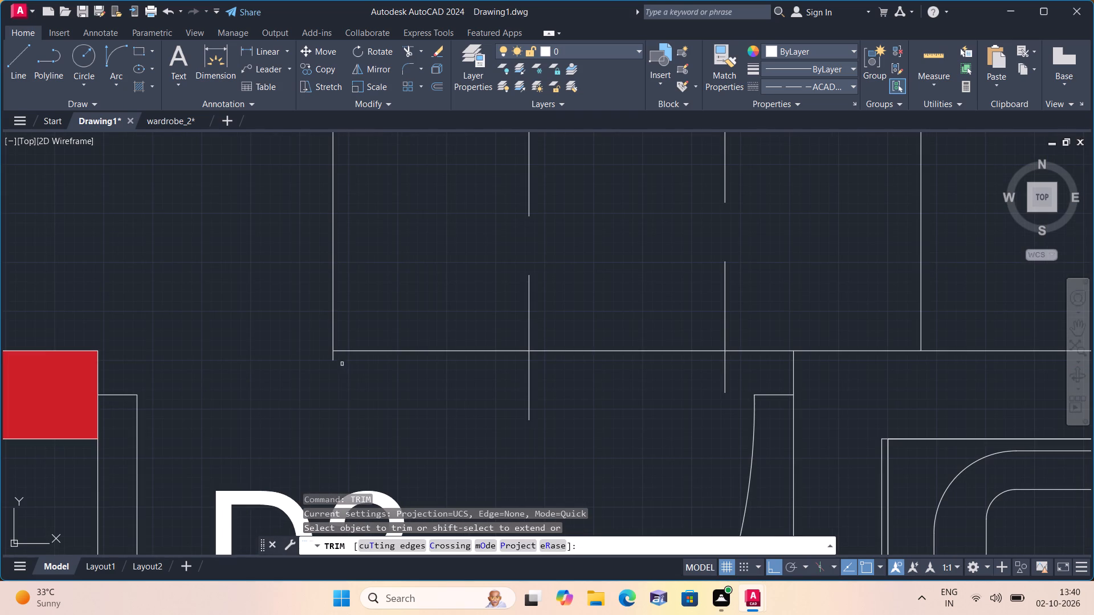
click(333, 357)
click(415, 381)
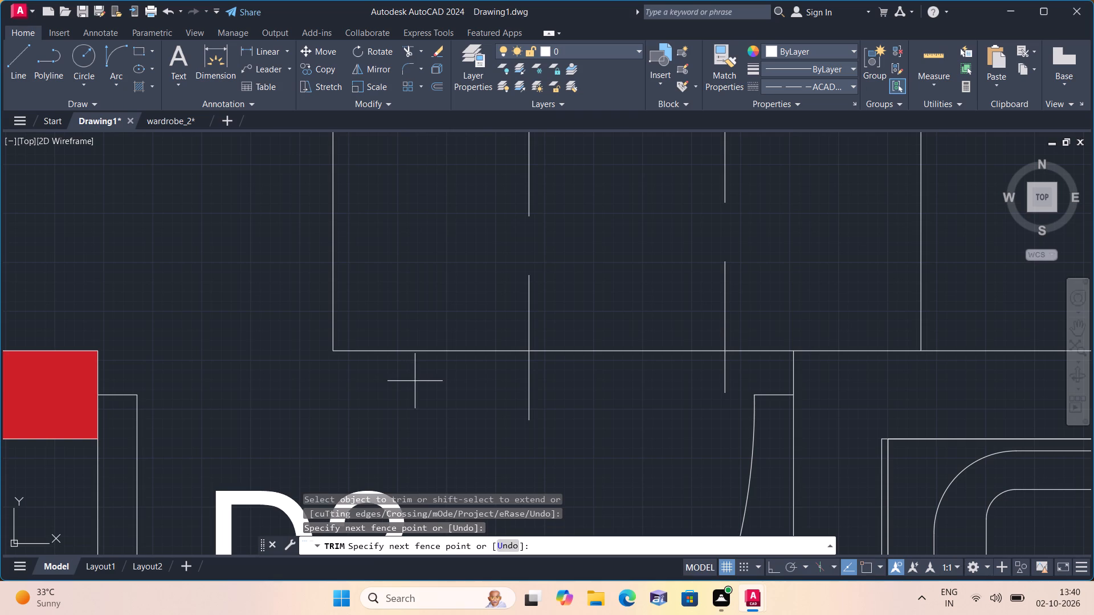
click(732, 375)
scroll(725, 379, down, 2)
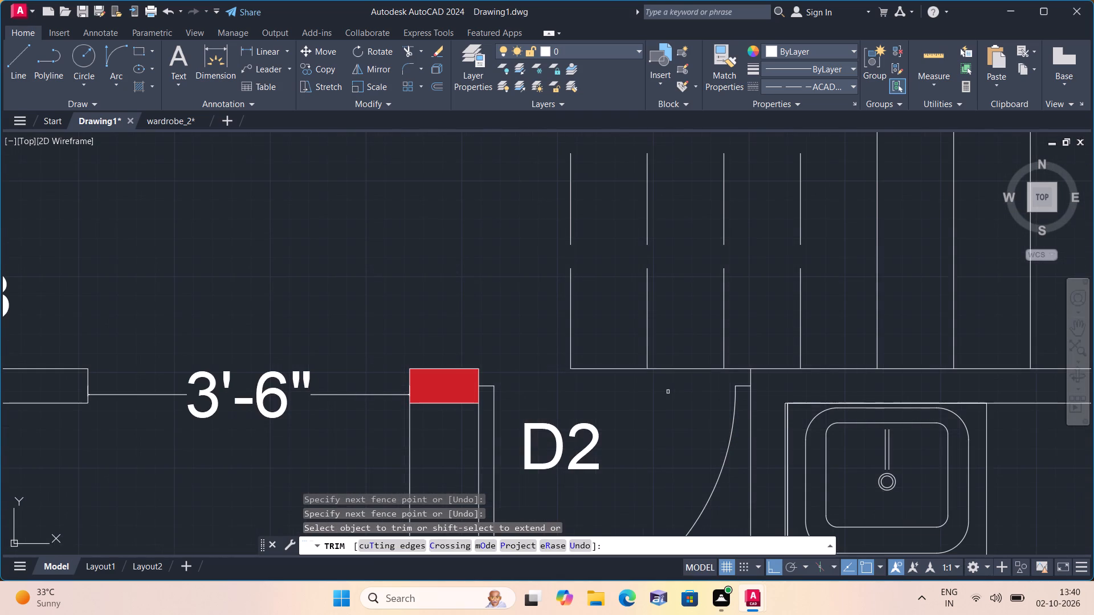
scroll(626, 404, down, 1)
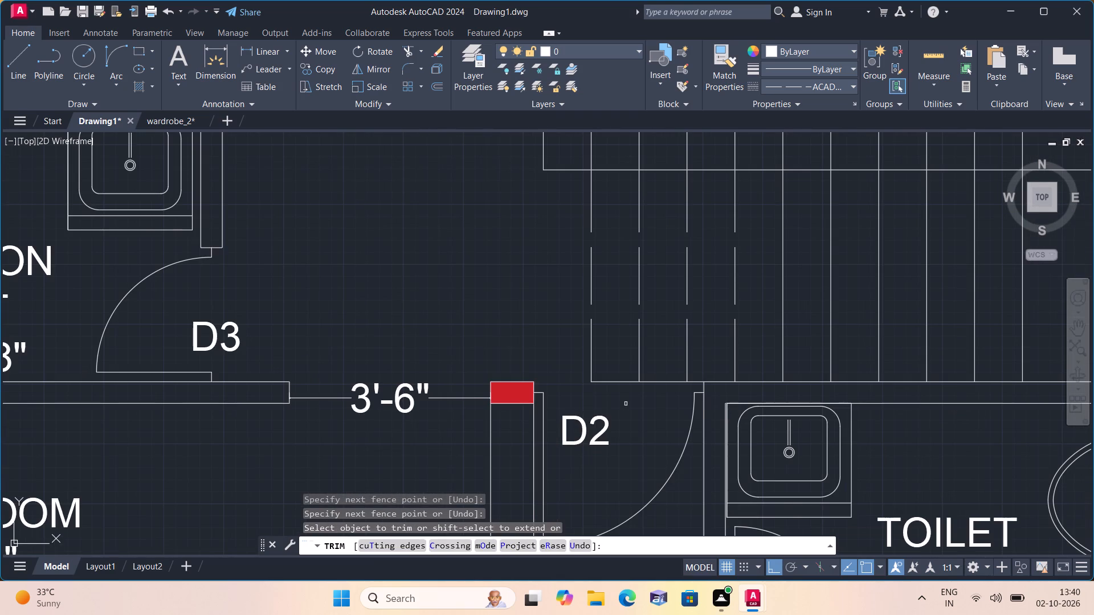
key(Escape)
Set the current linetype back to ByLayer.
scroll(626, 404, down, 1)
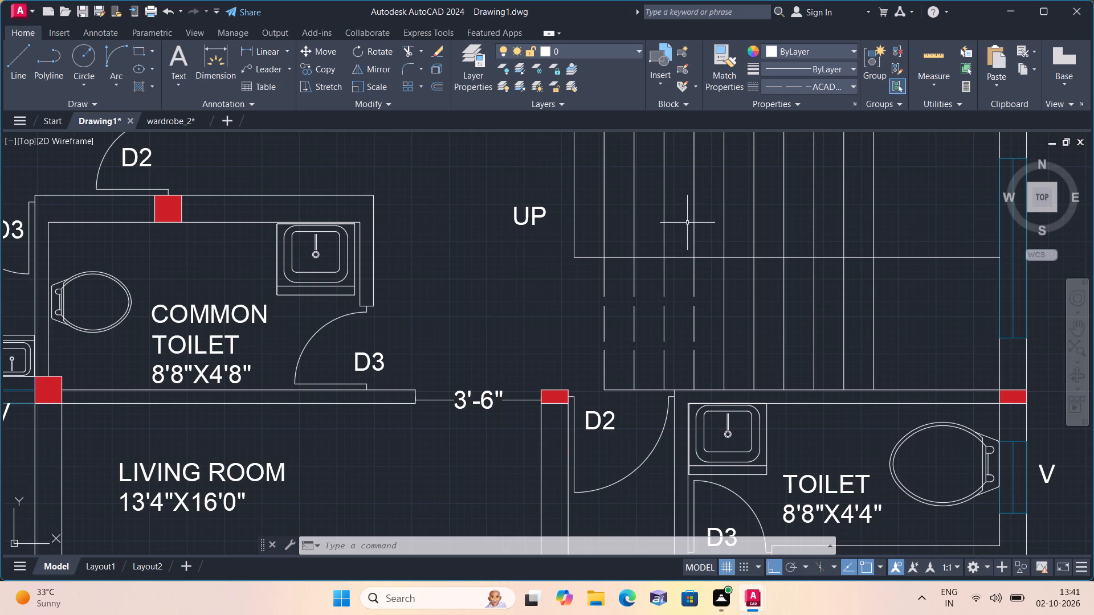
scroll(826, 224, down, 2)
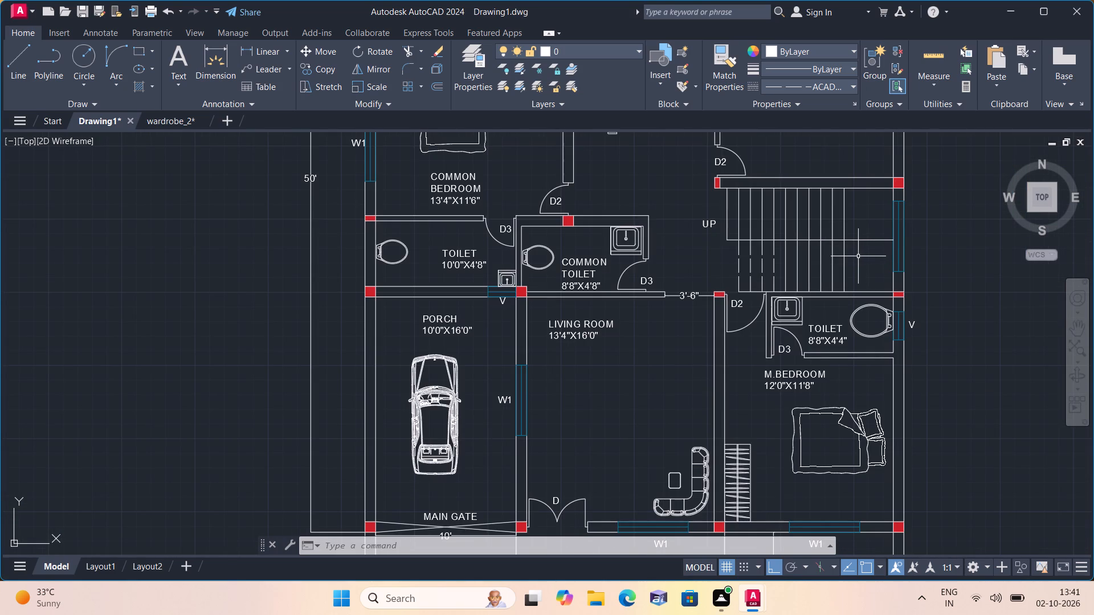
click(807, 86)
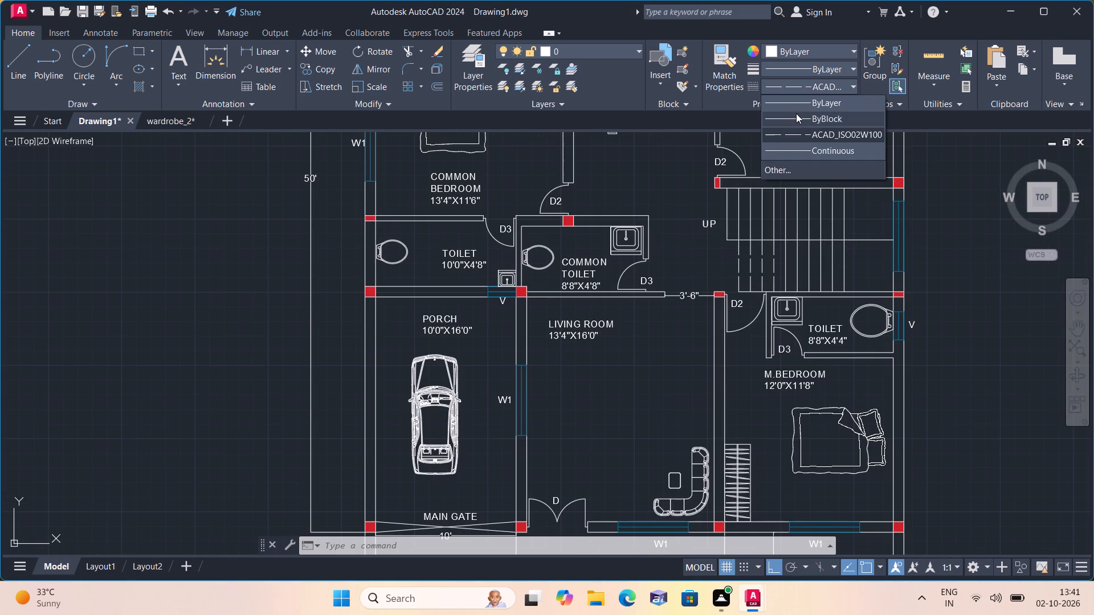
click(791, 102)
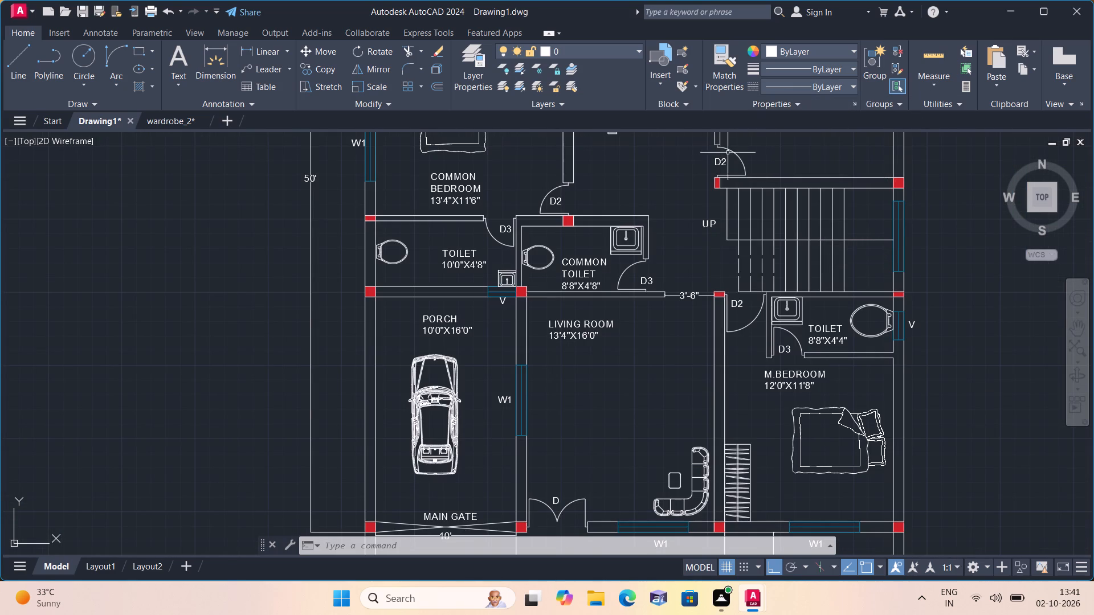
Draw the stair direction line from the north flight's second tread about 7'-10" east, south across the landing, and west to the easternmost dashed tread.
text(l)
key(space)
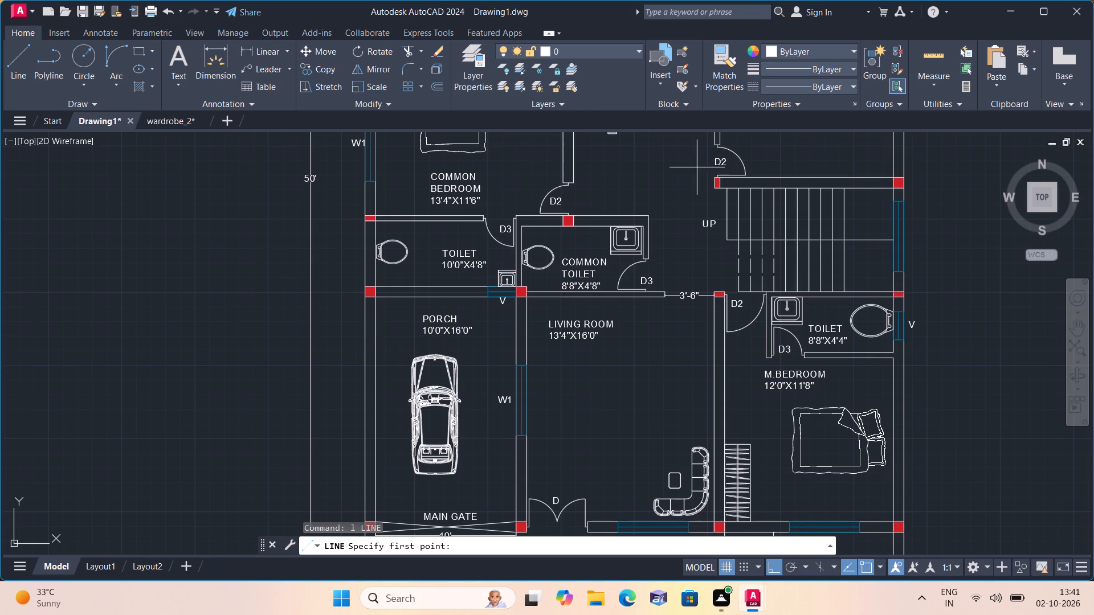
scroll(760, 215, up, 1)
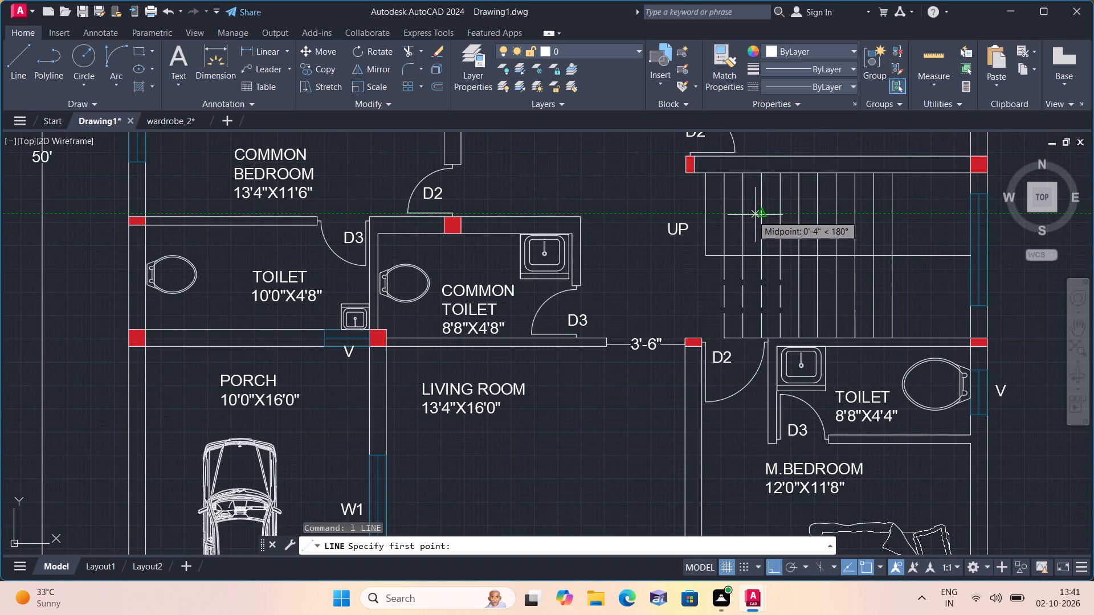
click(745, 215)
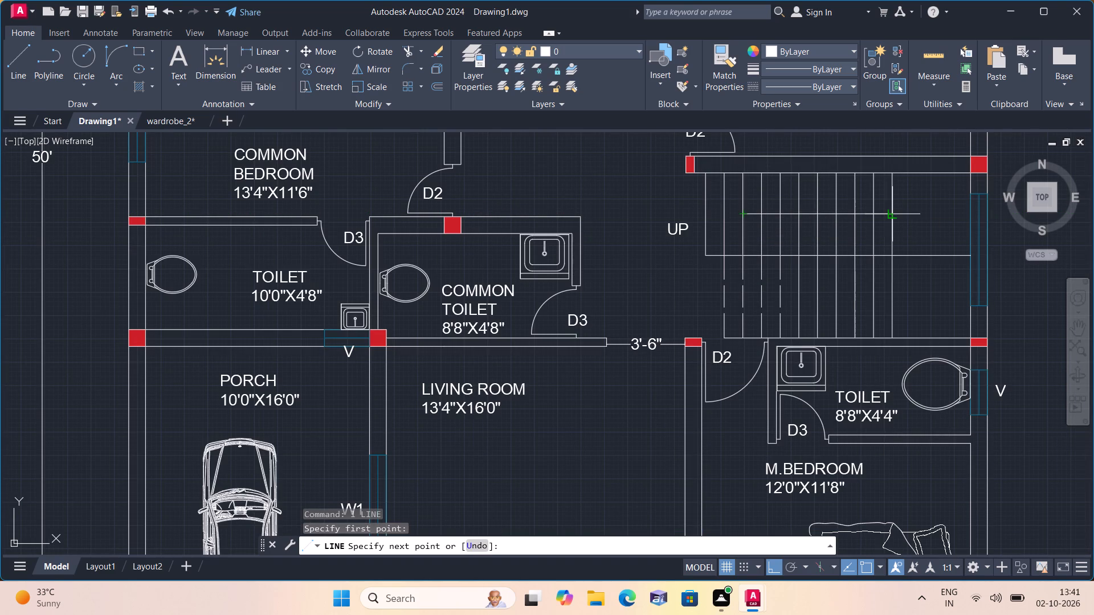
click(919, 216)
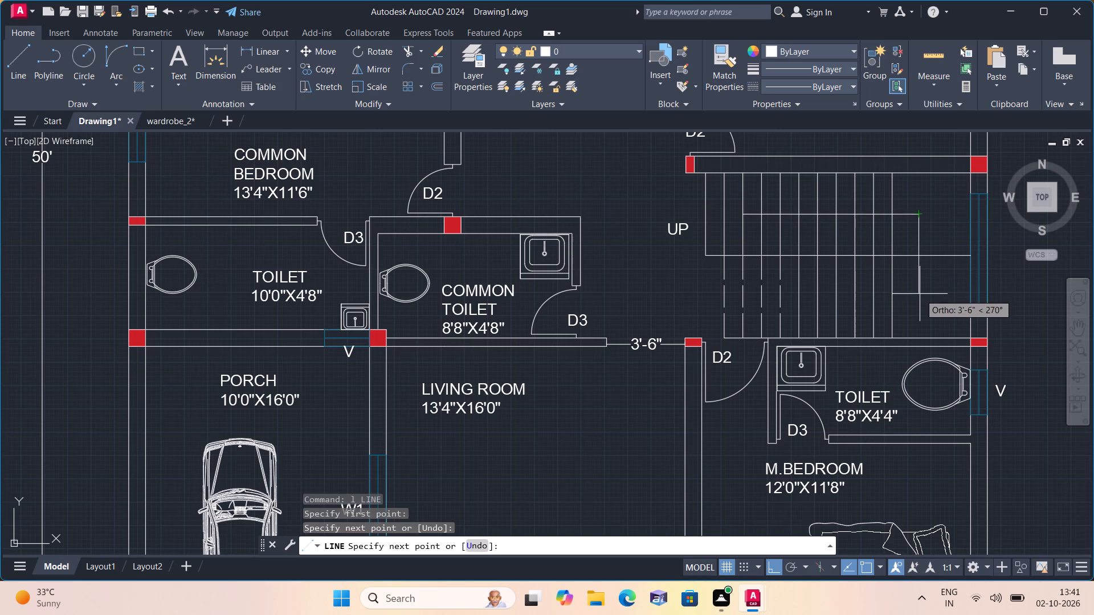
click(919, 302)
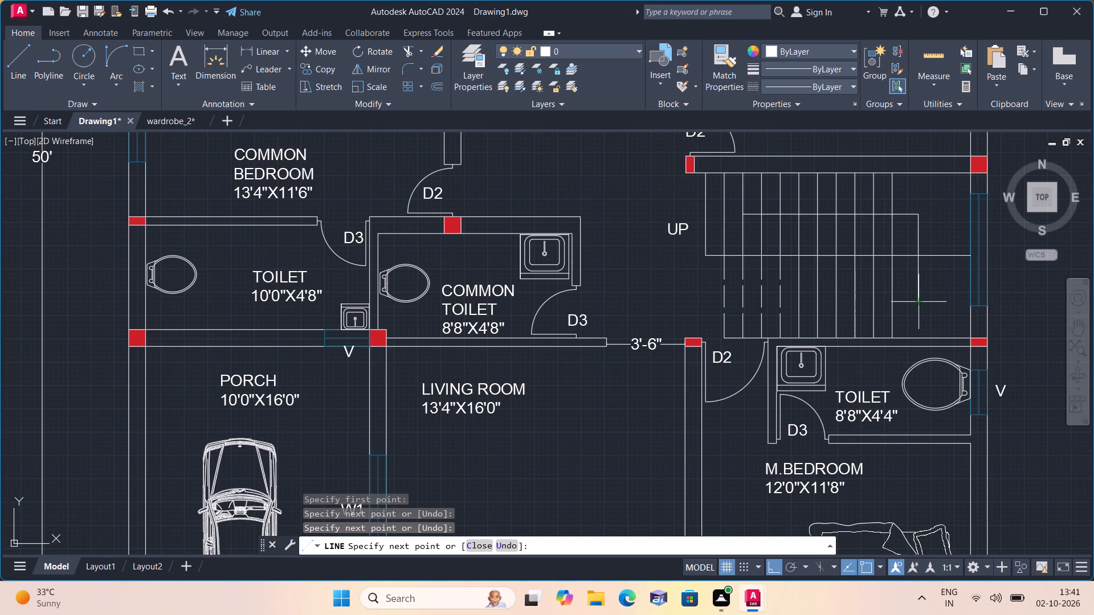
click(777, 305)
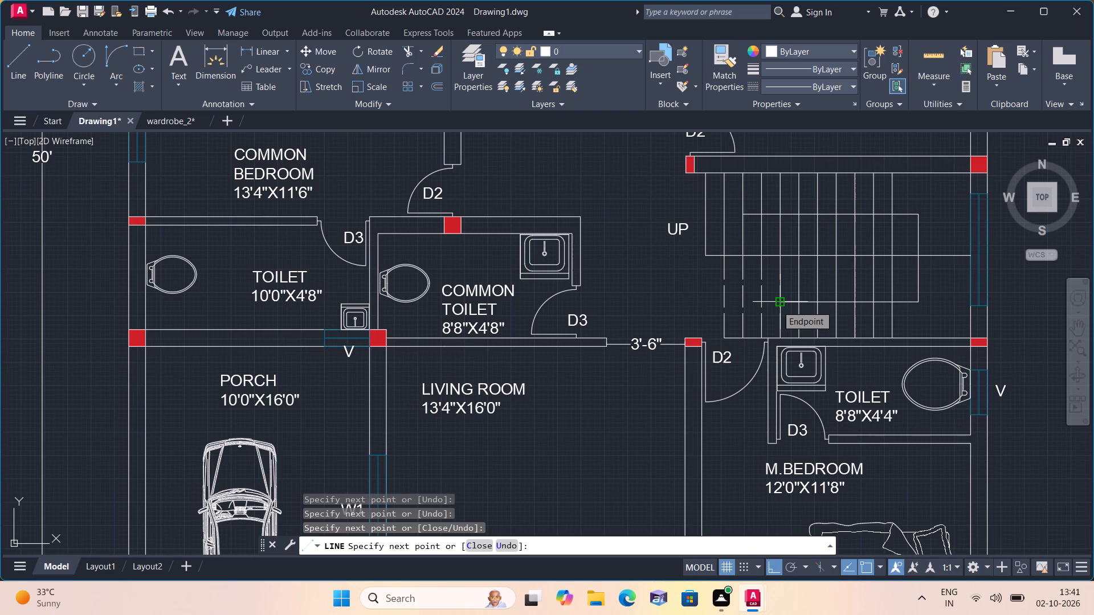
Add an arrowhead at the direction line's west end: draw one slanted side to the adjacent tread and mirror it about the line, keeping the source.
key(F8)
scroll(779, 288, up, 2)
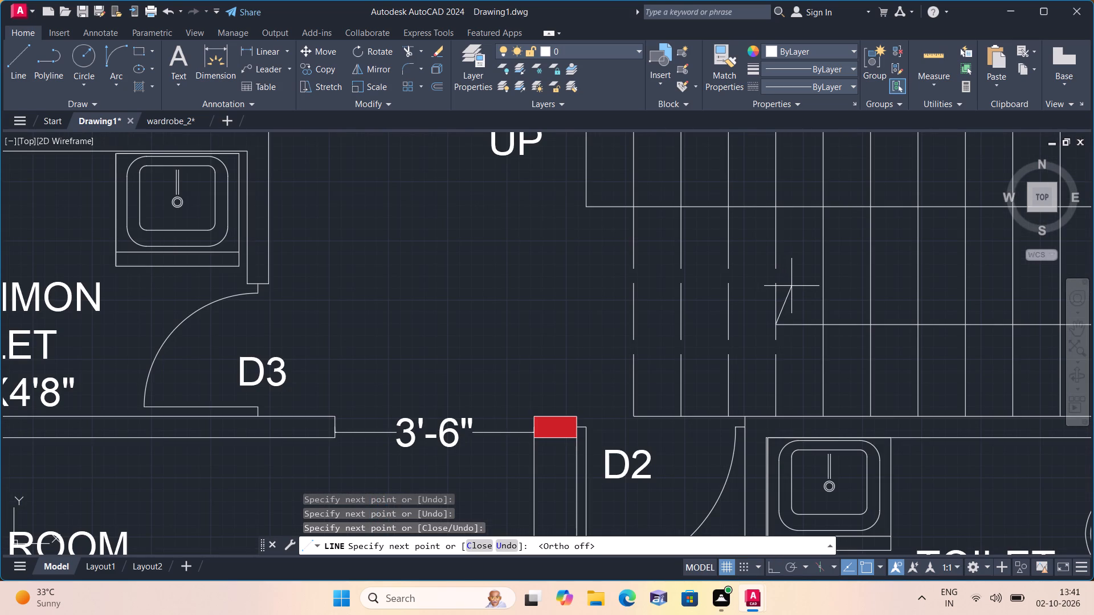
click(820, 306)
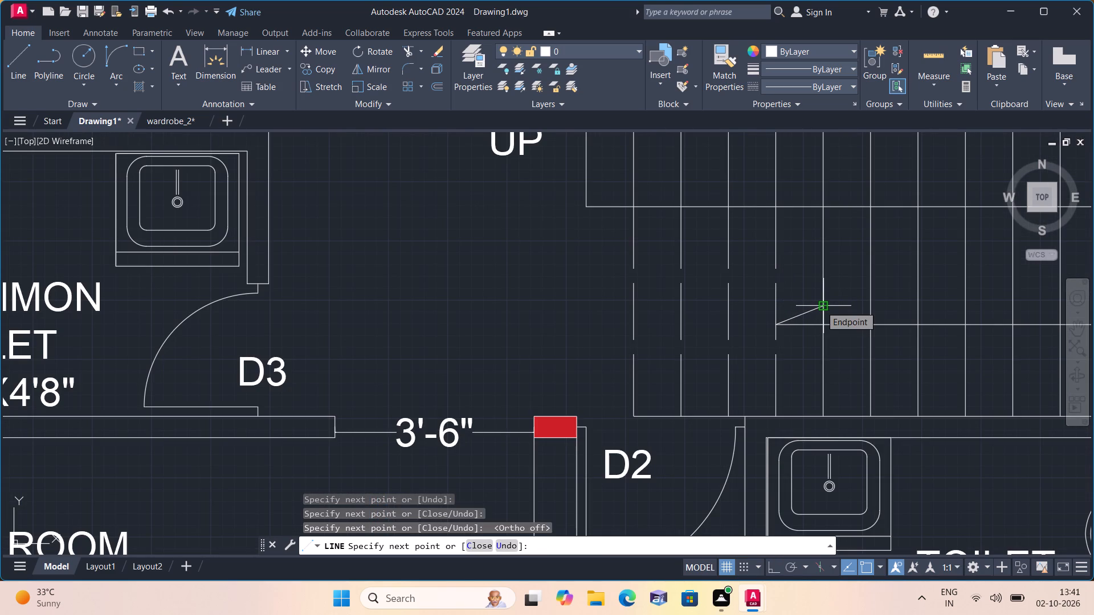
key(Escape)
scroll(811, 310, up, 3)
click(817, 320)
click(782, 293)
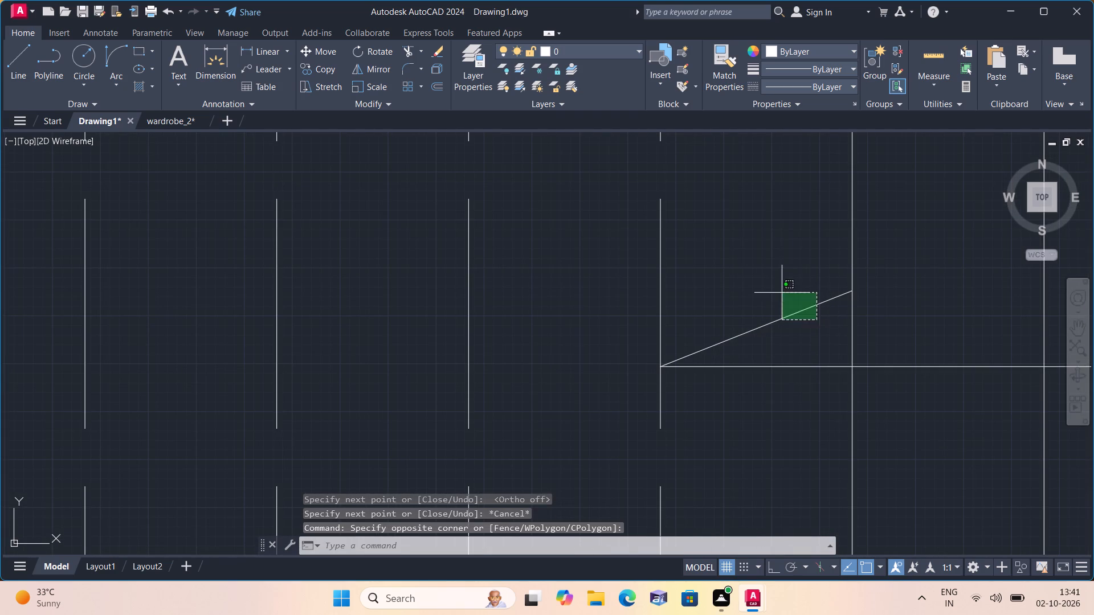
click(372, 67)
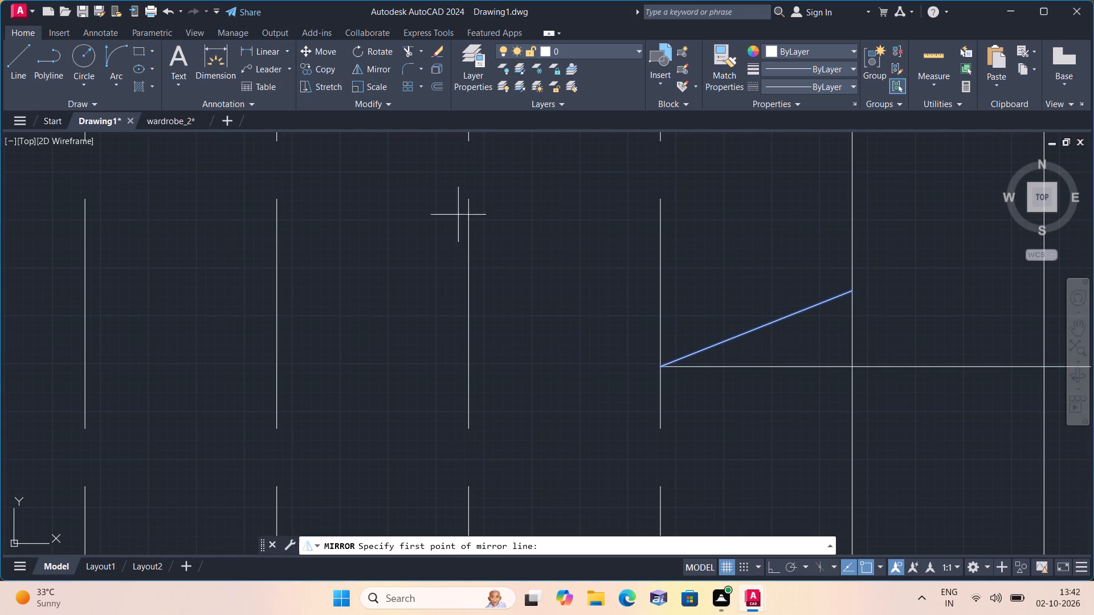
click(661, 369)
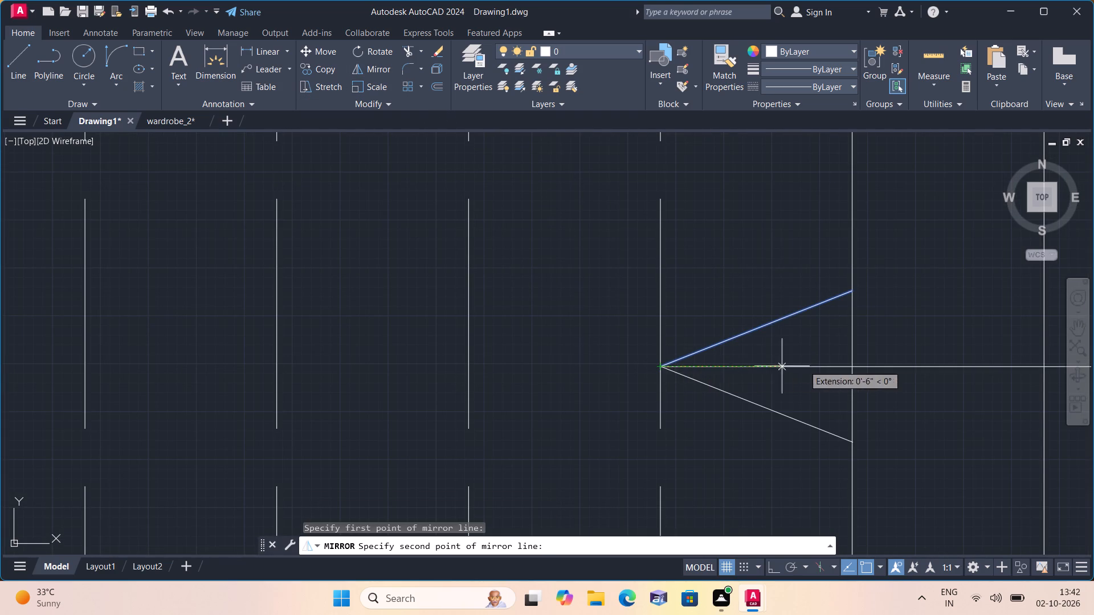
click(853, 364)
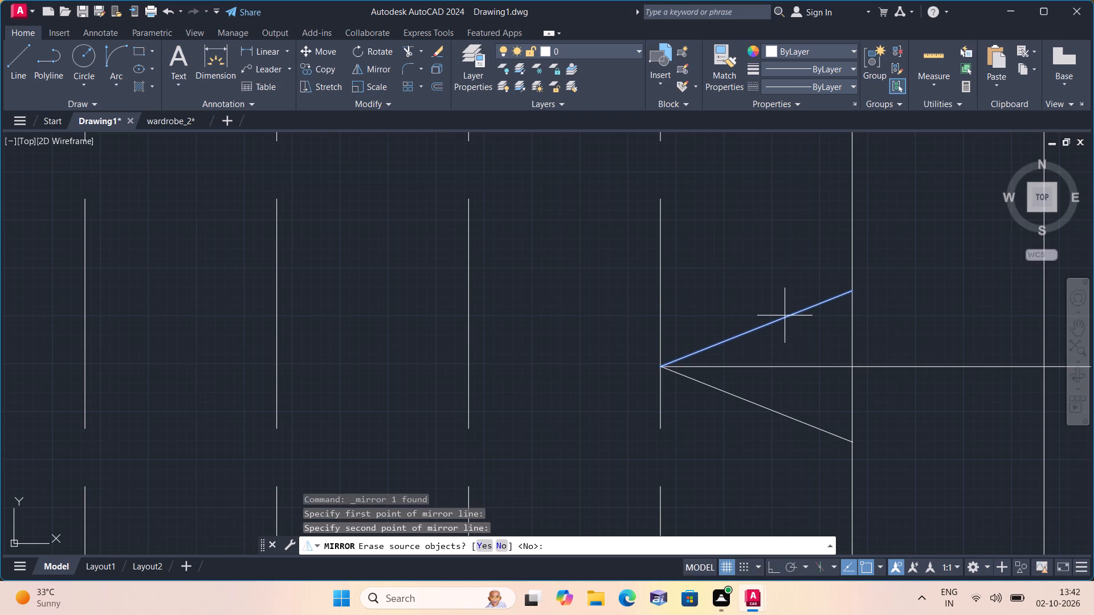
text(n)
key(space)
key(space)
scroll(643, 327, down, 2)
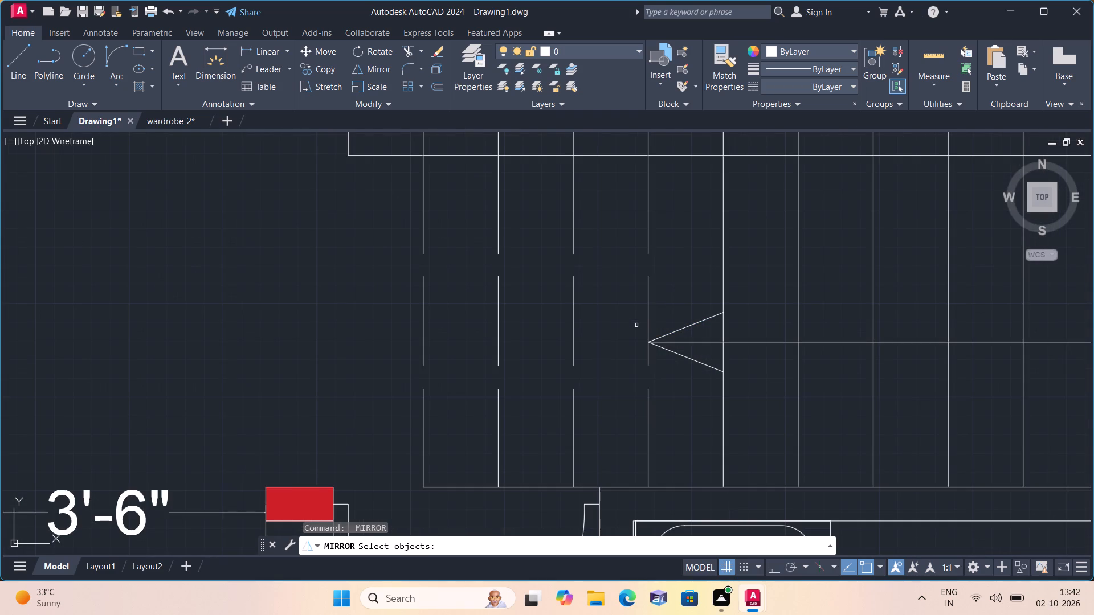
key(Escape)
Move the UP label slightly east, closer to the north flight's first tread.
scroll(626, 316, down, 1)
middle_drag(625, 315, 635, 268)
scroll(623, 314, down, 1)
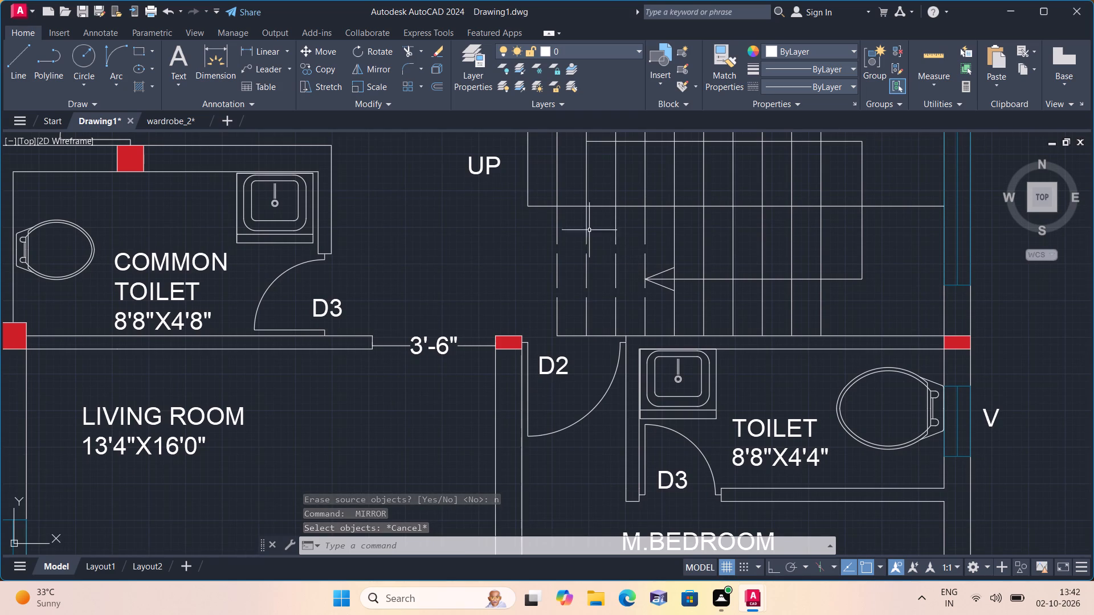
scroll(499, 192, down, 1)
middle_drag(500, 197, 544, 261)
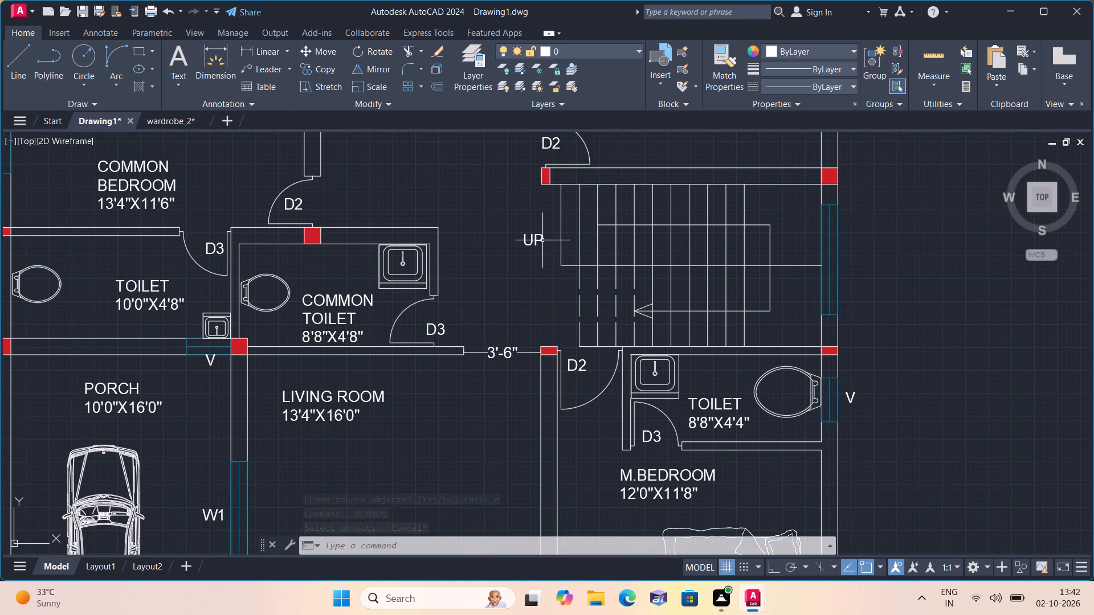
click(542, 240)
click(527, 236)
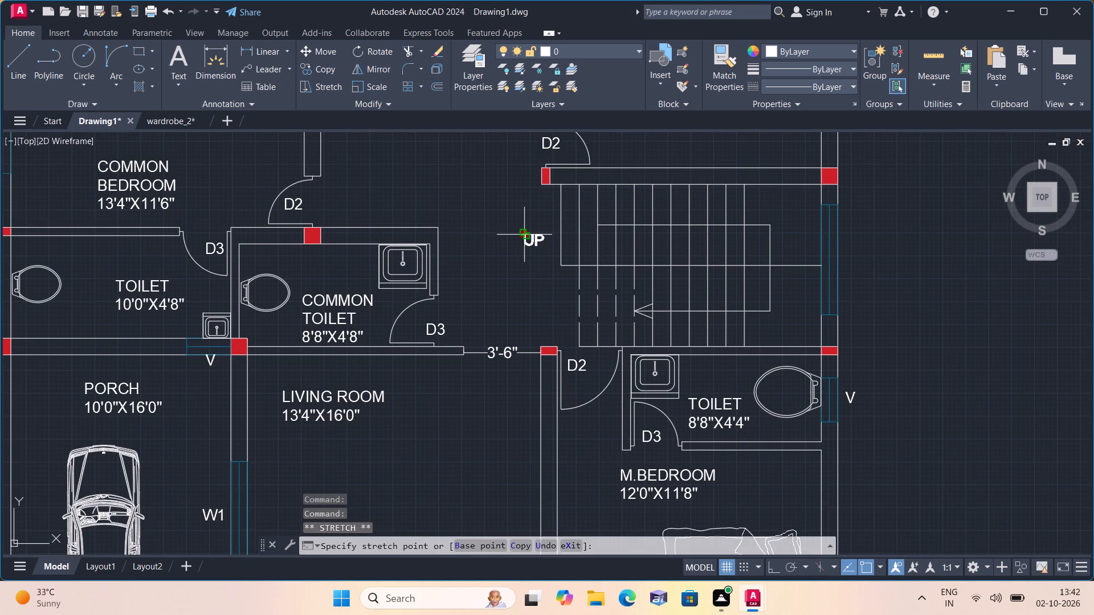
click(537, 235)
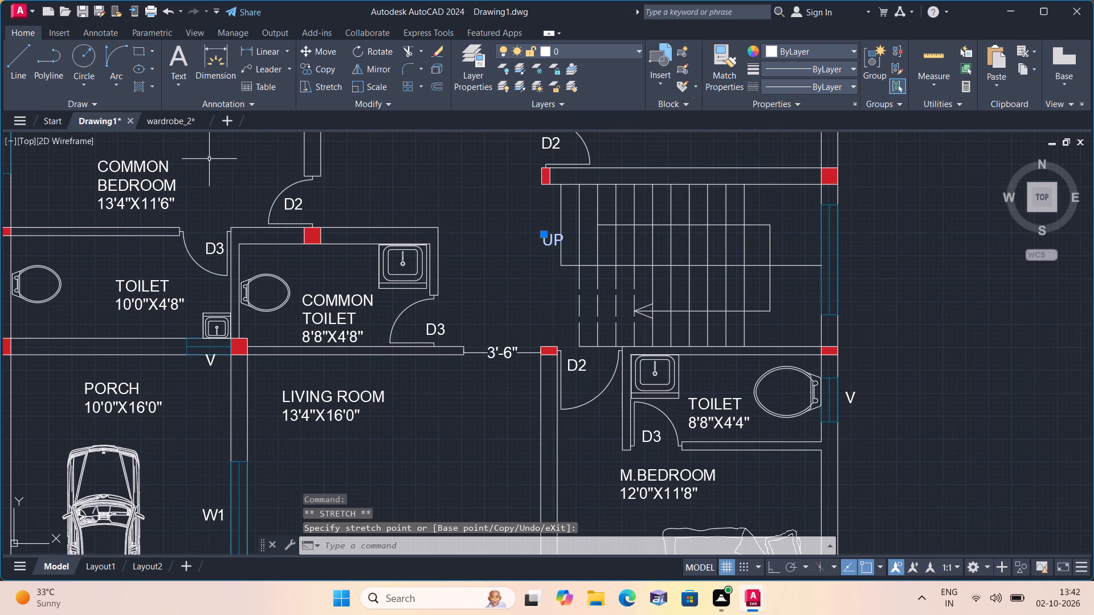
key(Escape)
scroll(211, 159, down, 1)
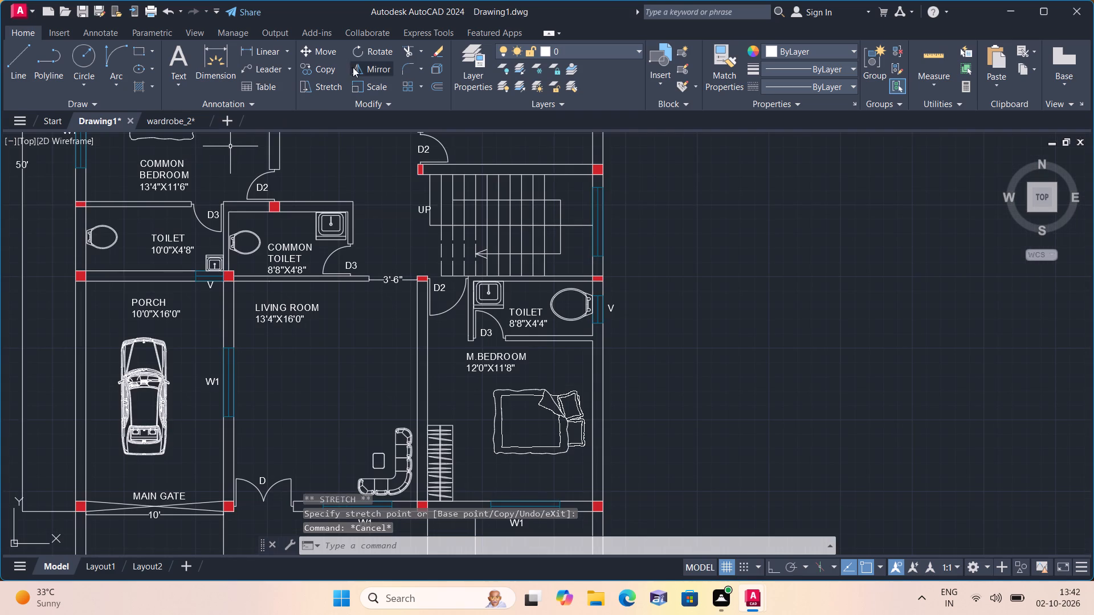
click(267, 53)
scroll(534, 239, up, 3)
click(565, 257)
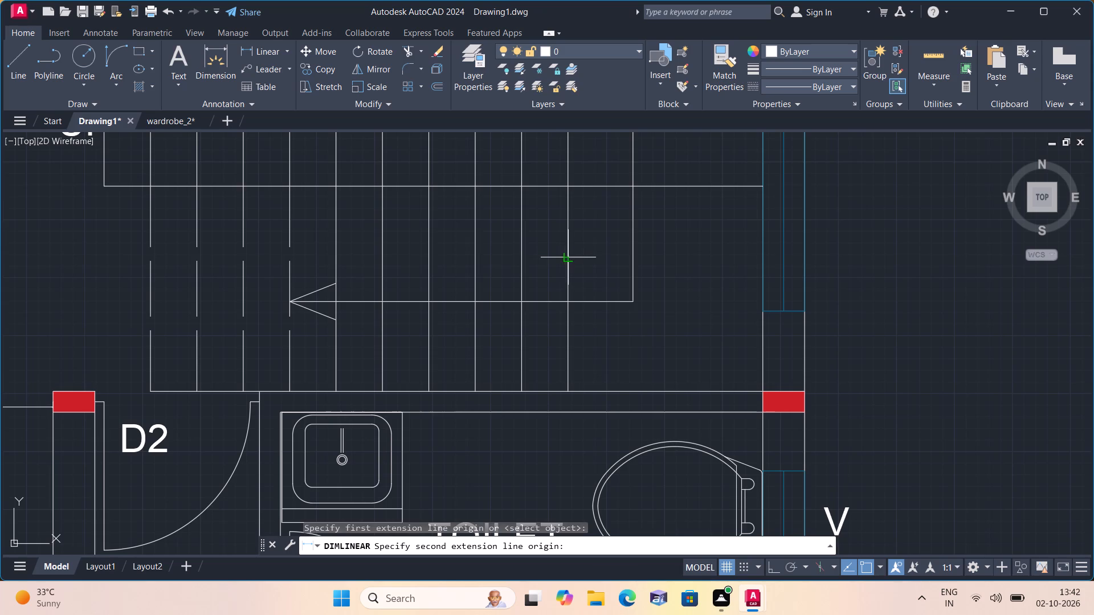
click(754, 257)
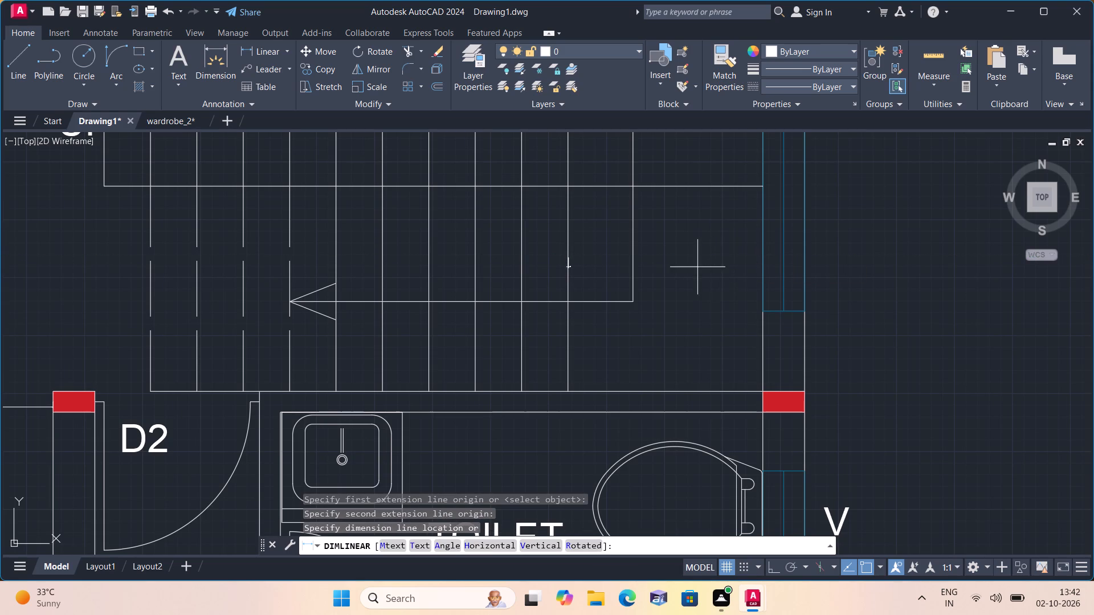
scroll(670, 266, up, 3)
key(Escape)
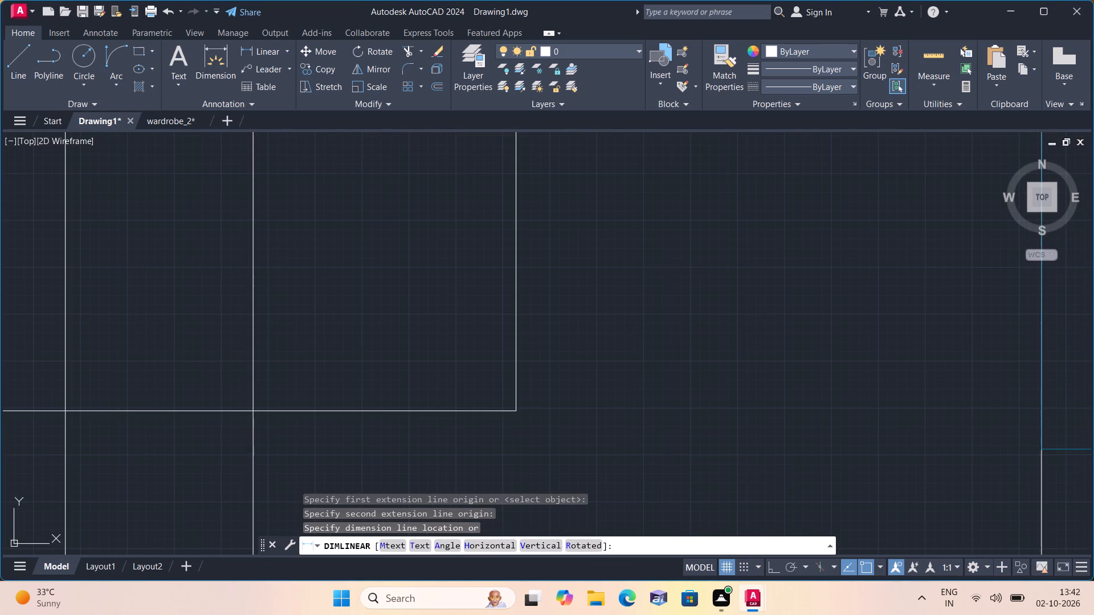
Add a linear dimension across the landing from the south flight's easternmost tread to the east wall's inner face.
click(266, 51)
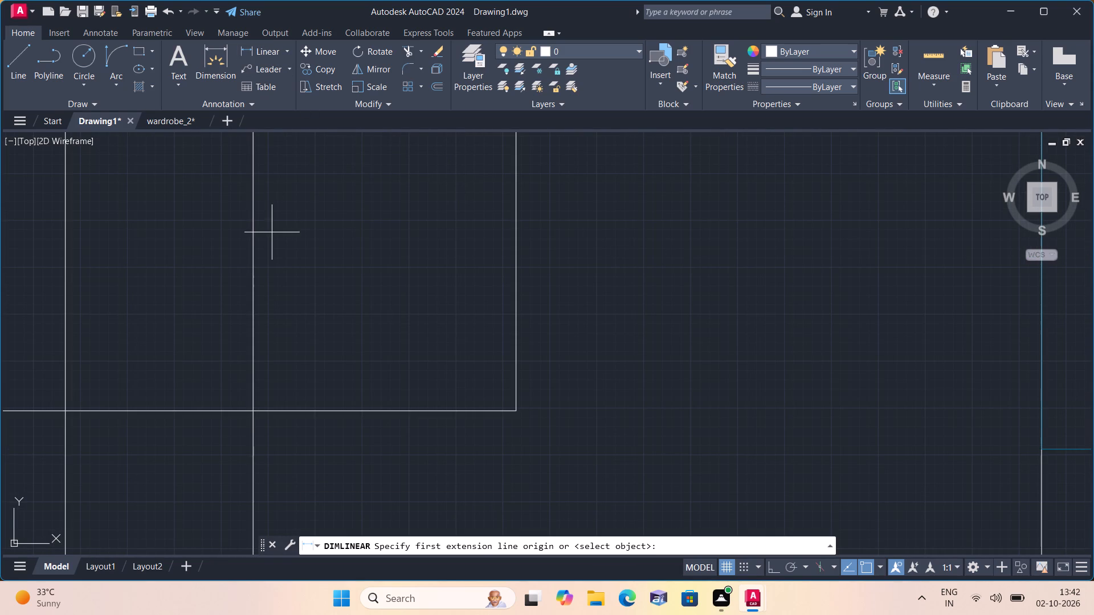
click(252, 220)
scroll(364, 220, down, 2)
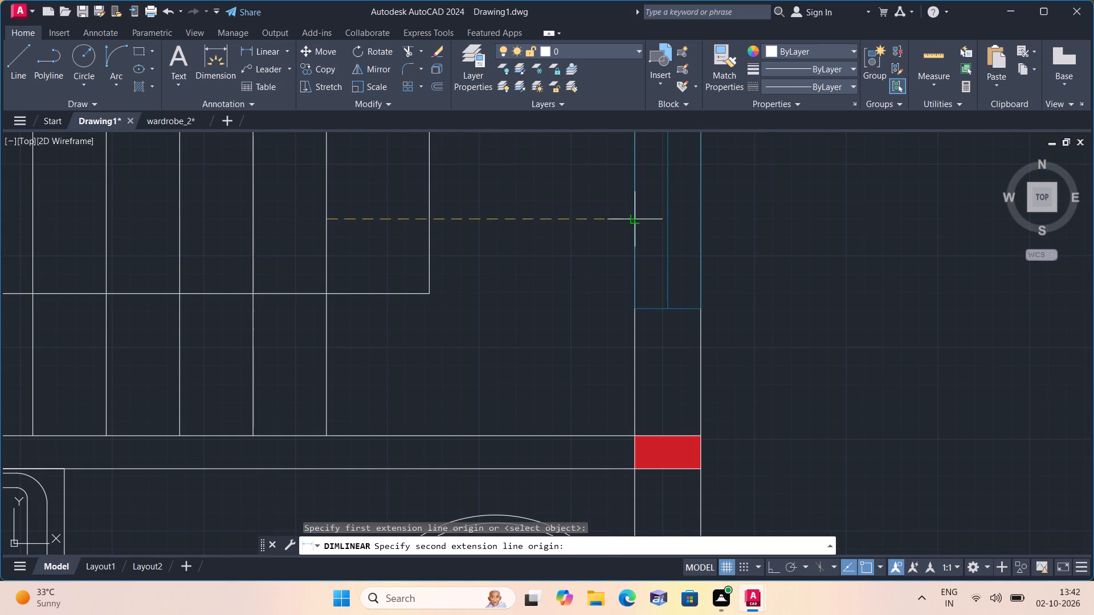
click(636, 215)
click(598, 222)
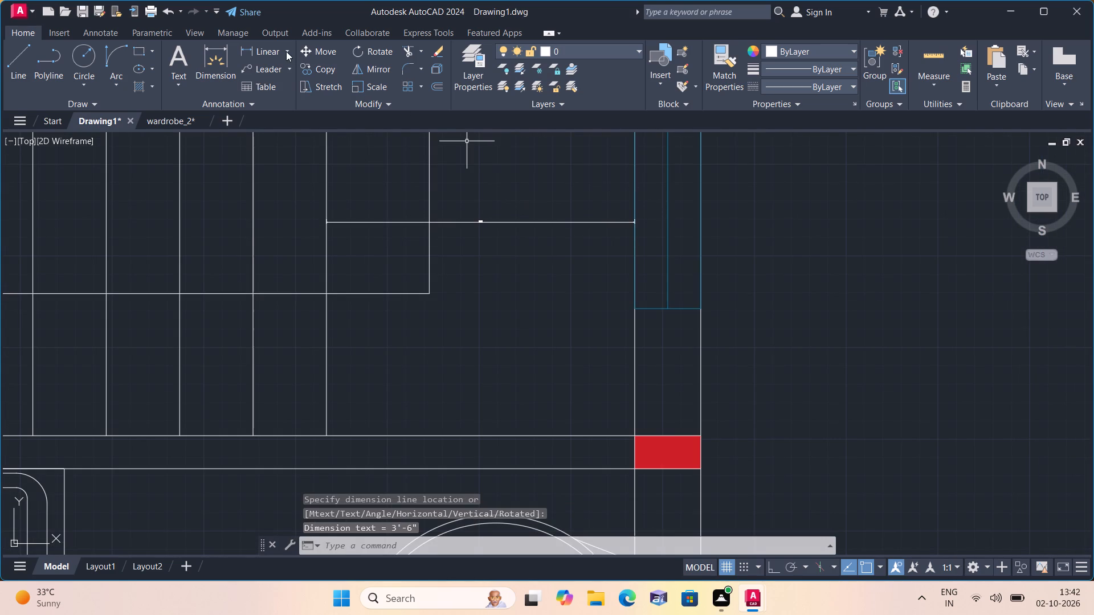
Add a vertical linear dimension across the north flight's width, from its south edge line to the north wall's inner face.
click(266, 52)
scroll(283, 113, down, 1)
middle_drag(284, 179, 346, 335)
scroll(348, 343, down, 2)
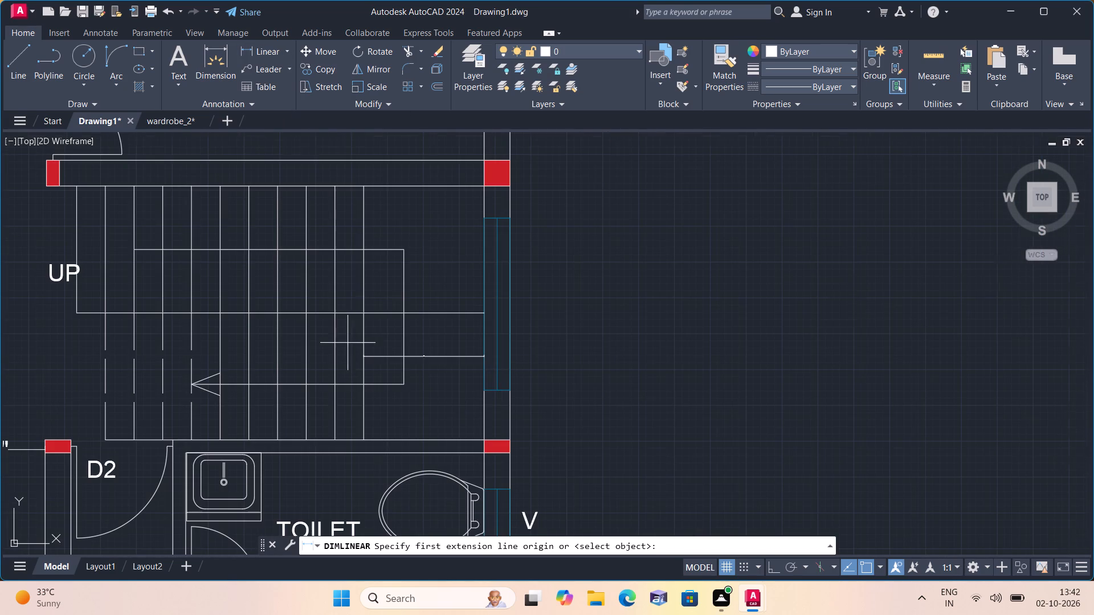
click(383, 309)
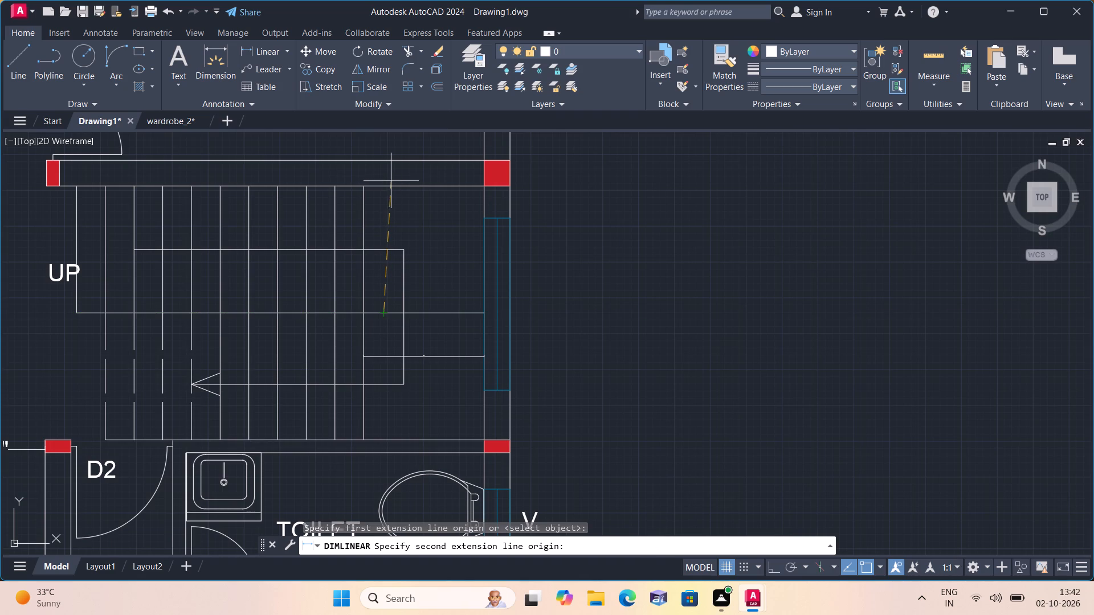
click(385, 189)
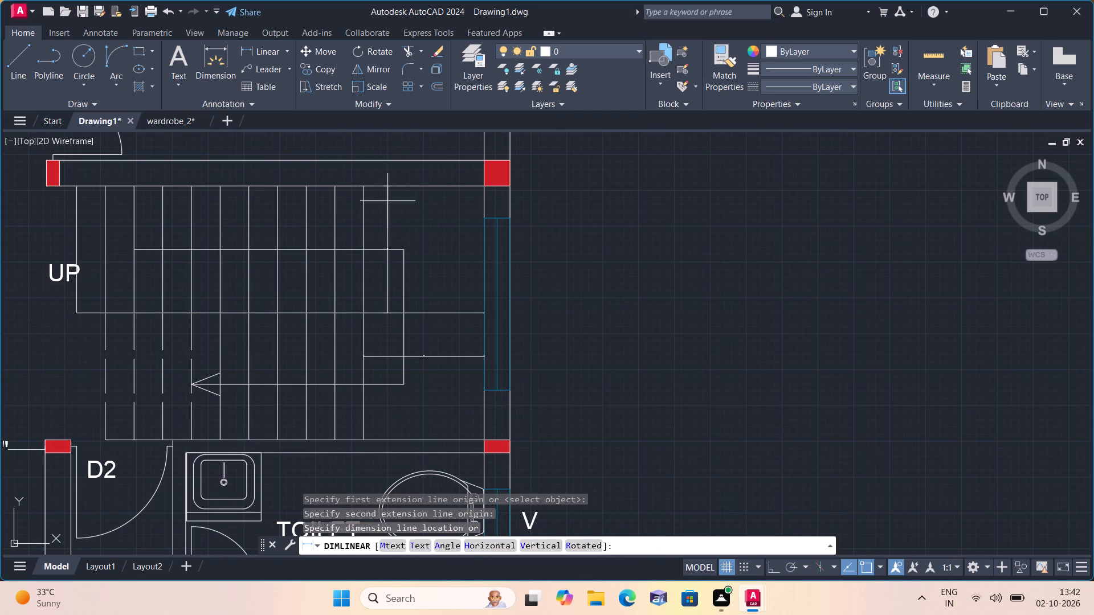
click(388, 205)
Set the text height of both stair dimensions, across the north flight and across the landing, to 6".
scroll(389, 207, up, 2)
click(402, 224)
click(377, 208)
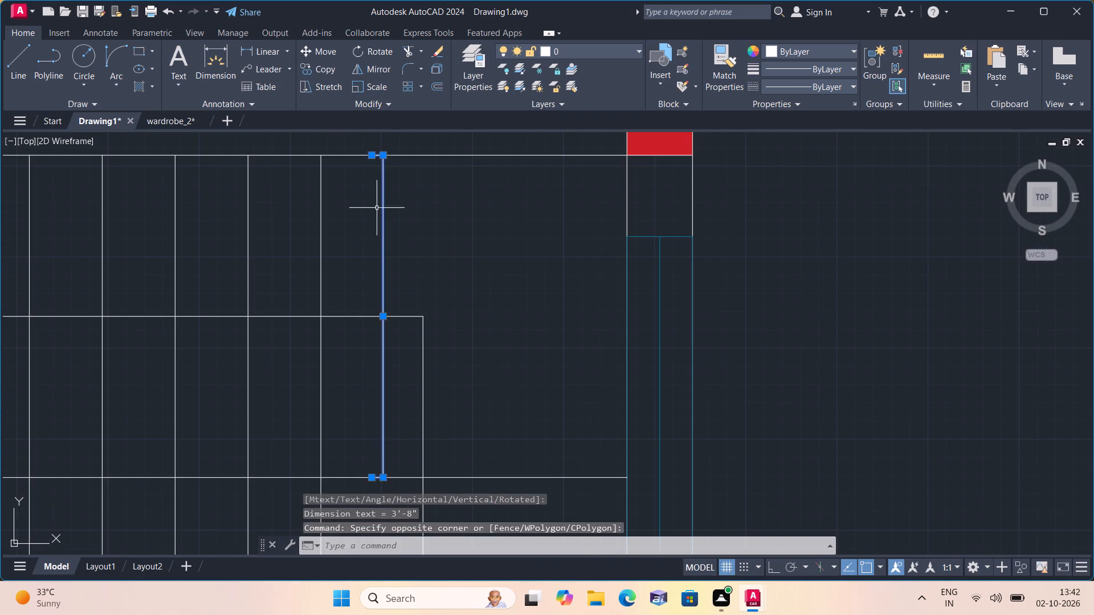
scroll(377, 208, down, 2)
click(446, 377)
click(424, 337)
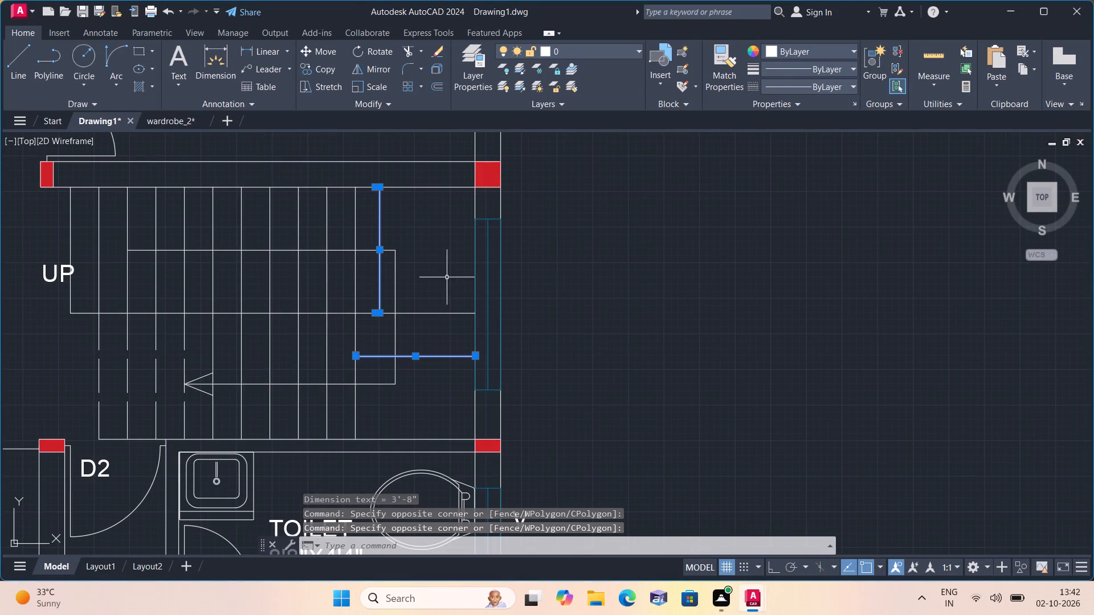
right_click(442, 256)
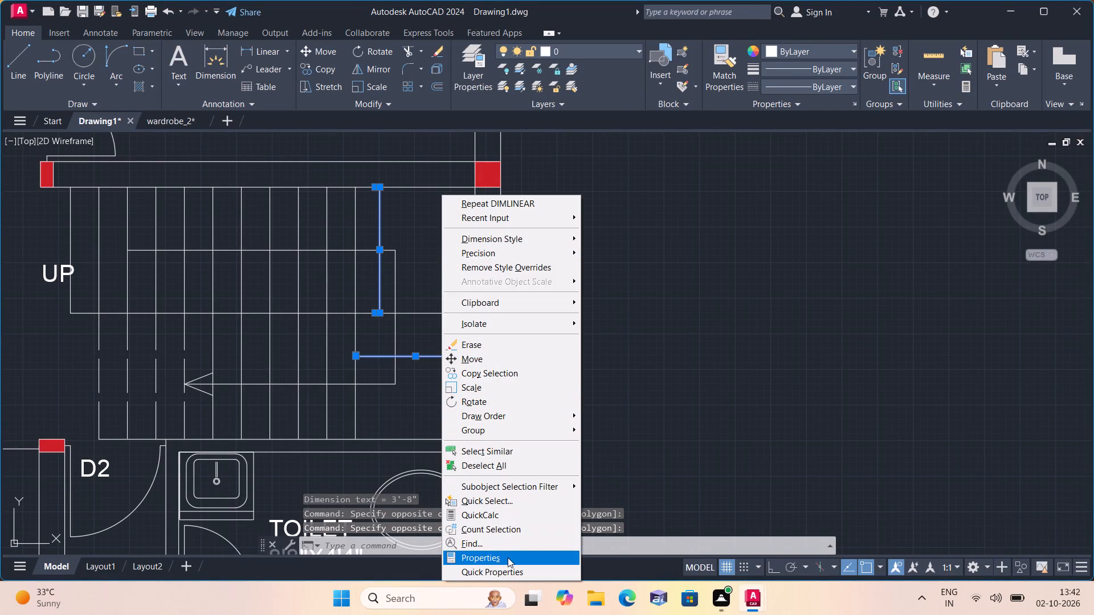
click(508, 557)
scroll(179, 243, down, 1)
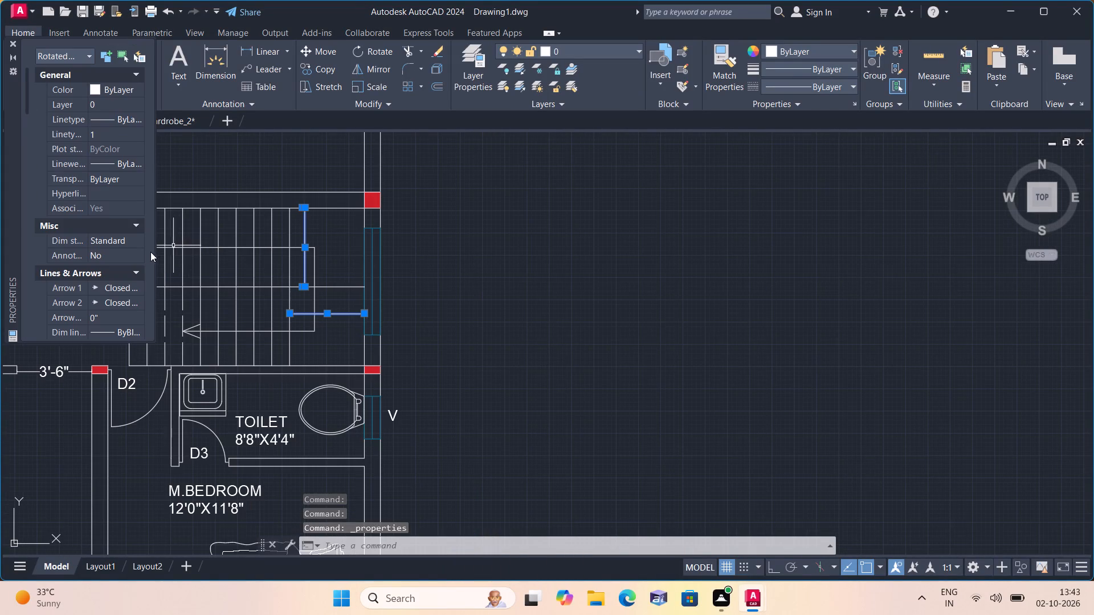
scroll(148, 253, down, 4)
scroll(98, 208, down, 6)
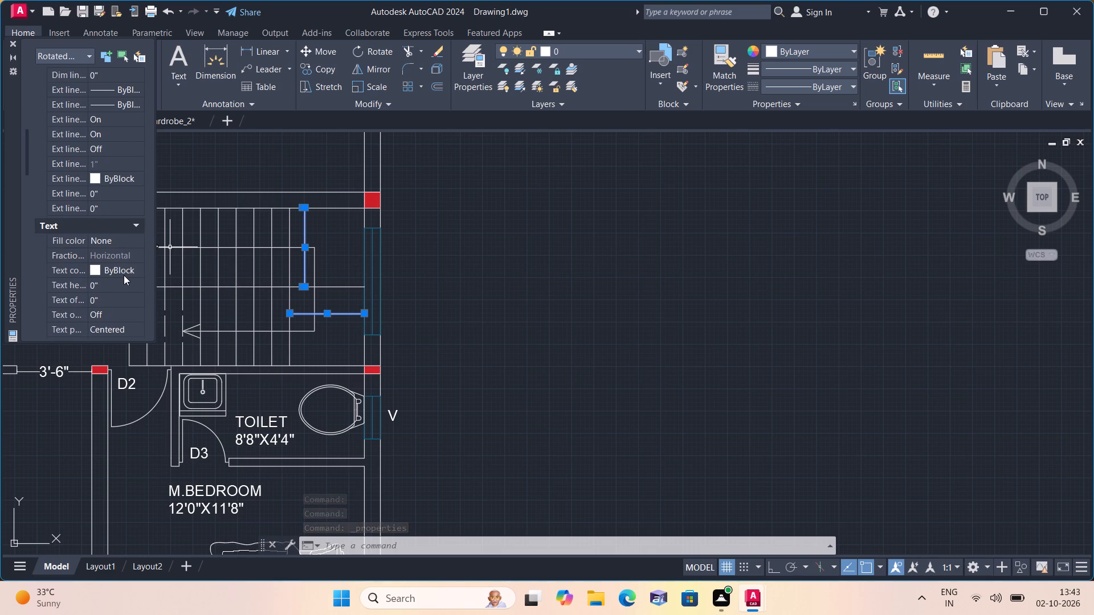
click(124, 285)
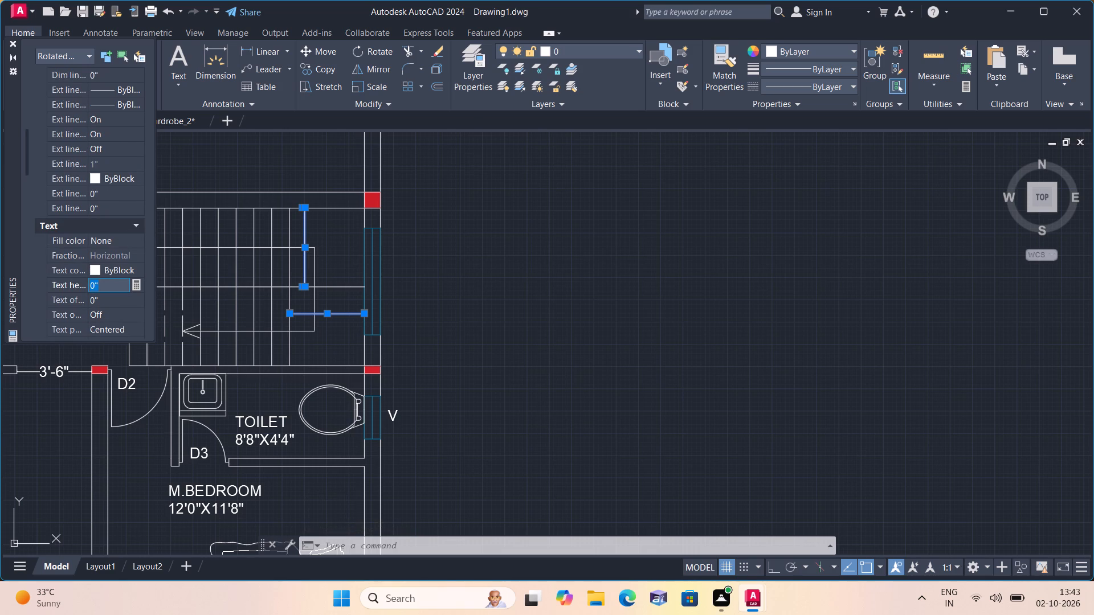
key(BackSpace)
key(6)
key(shift+quotedbl)
click(36, 417)
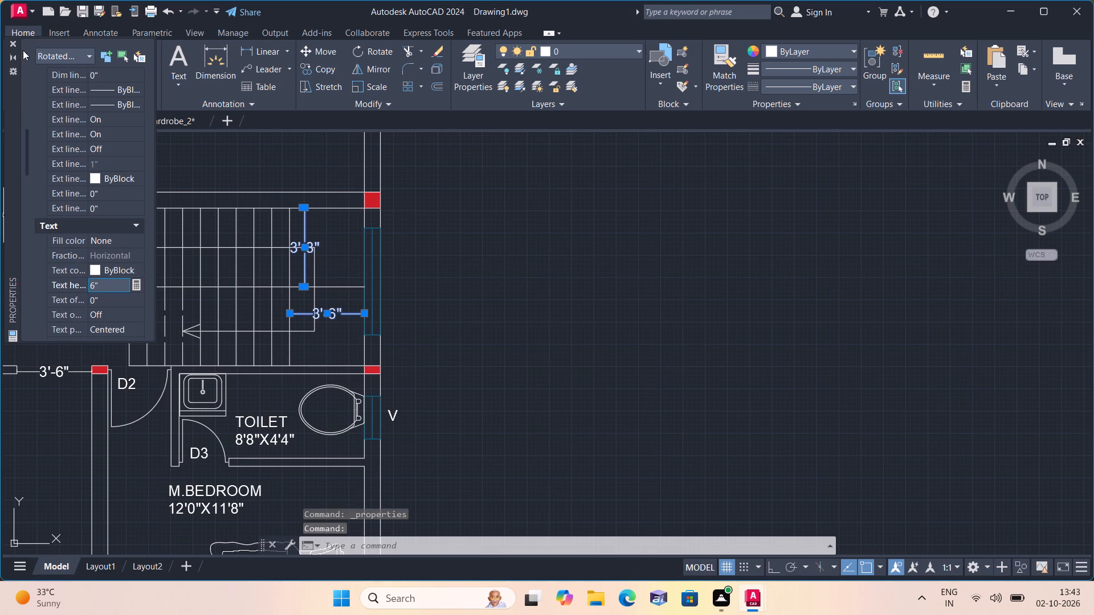
click(11, 36)
click(14, 43)
key(Escape)
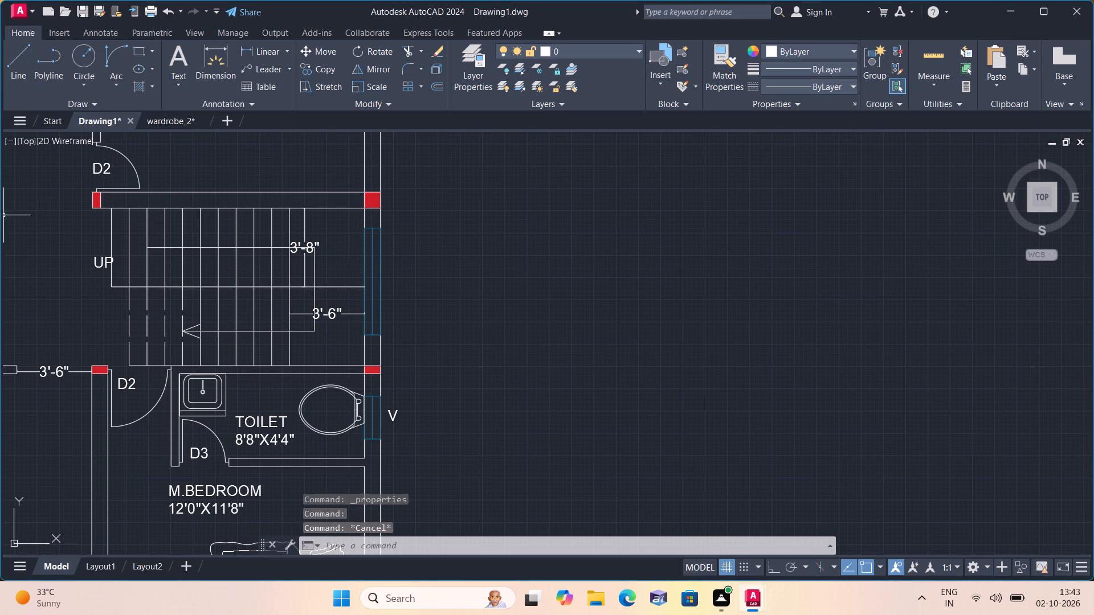
Override the north flight's width dimension text with 3'-6".
scroll(310, 282, up, 2)
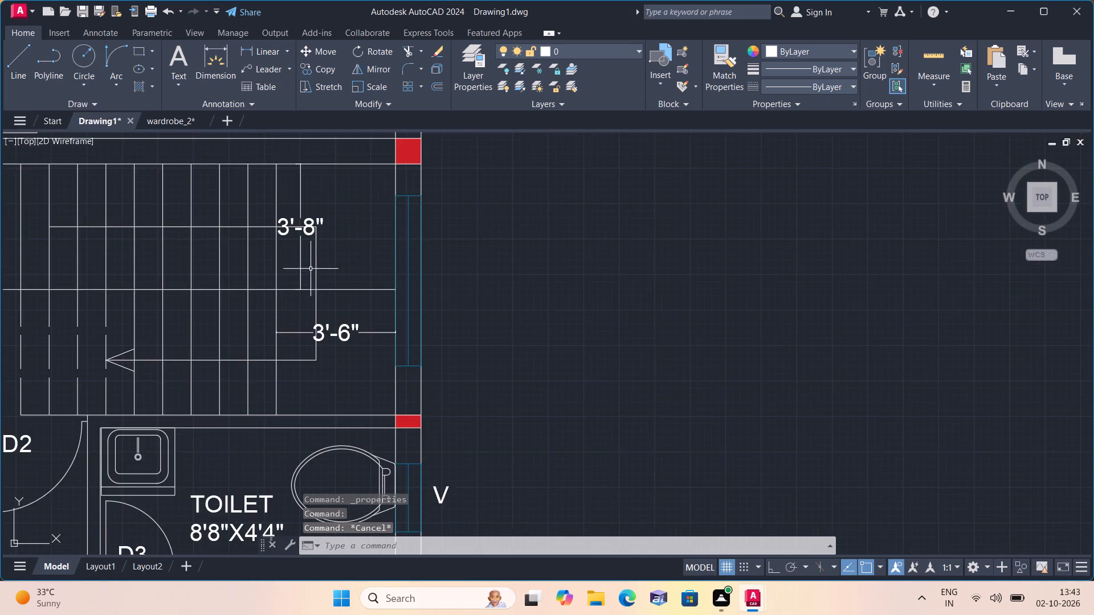
scroll(309, 258, up, 1)
triple_click(306, 198)
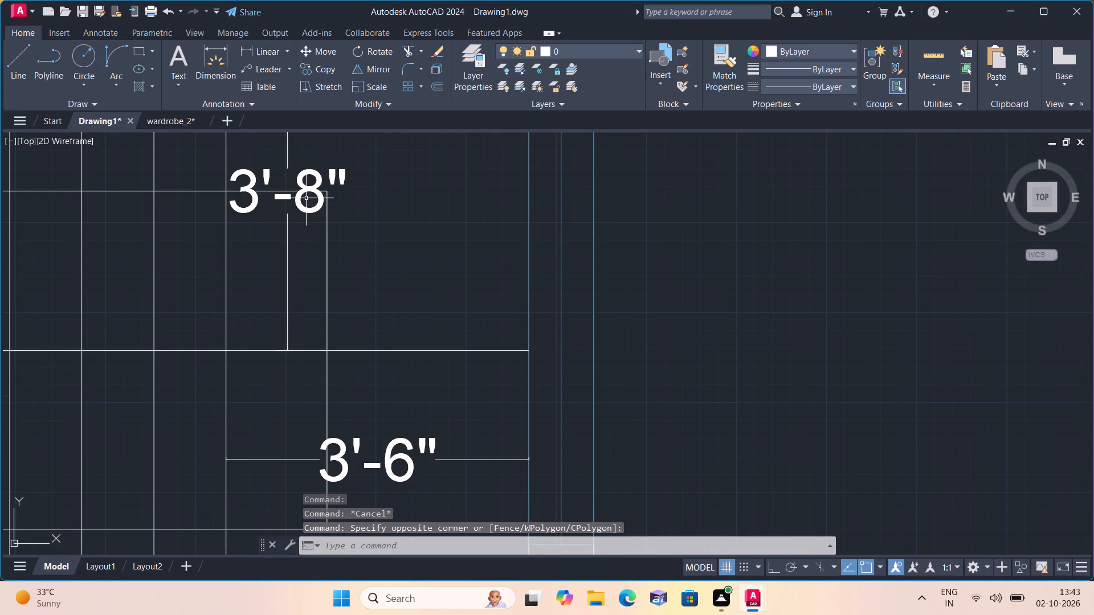
click(306, 198)
double_click(298, 191)
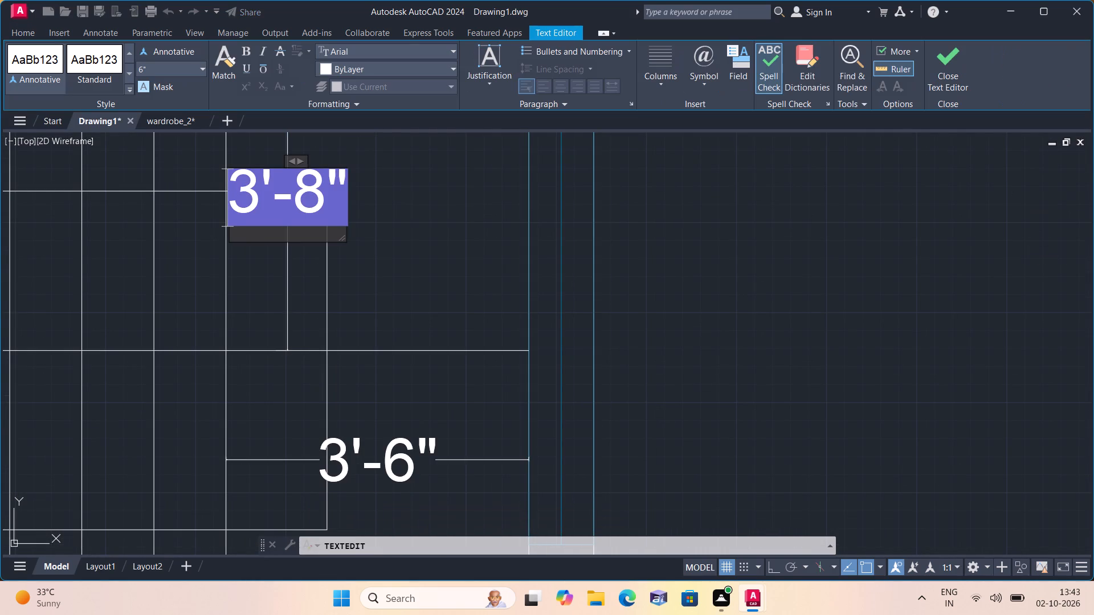
click(329, 195)
click(329, 195)
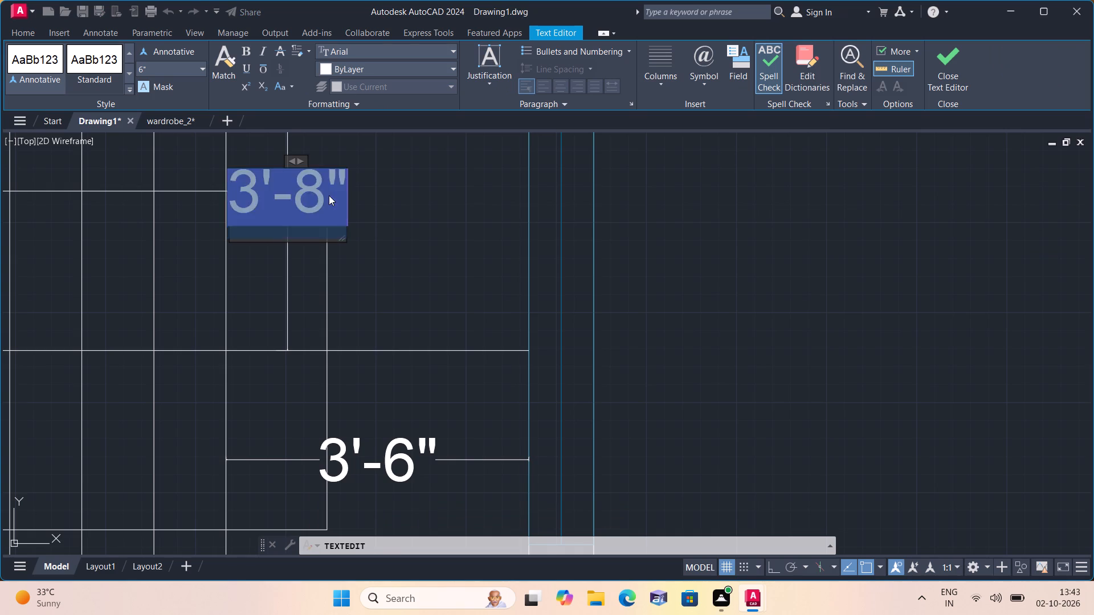
key(BackSpace)
text(3'-8)
key(BackSpace)
text(9")
key(BackSpace)
key(BackSpace)
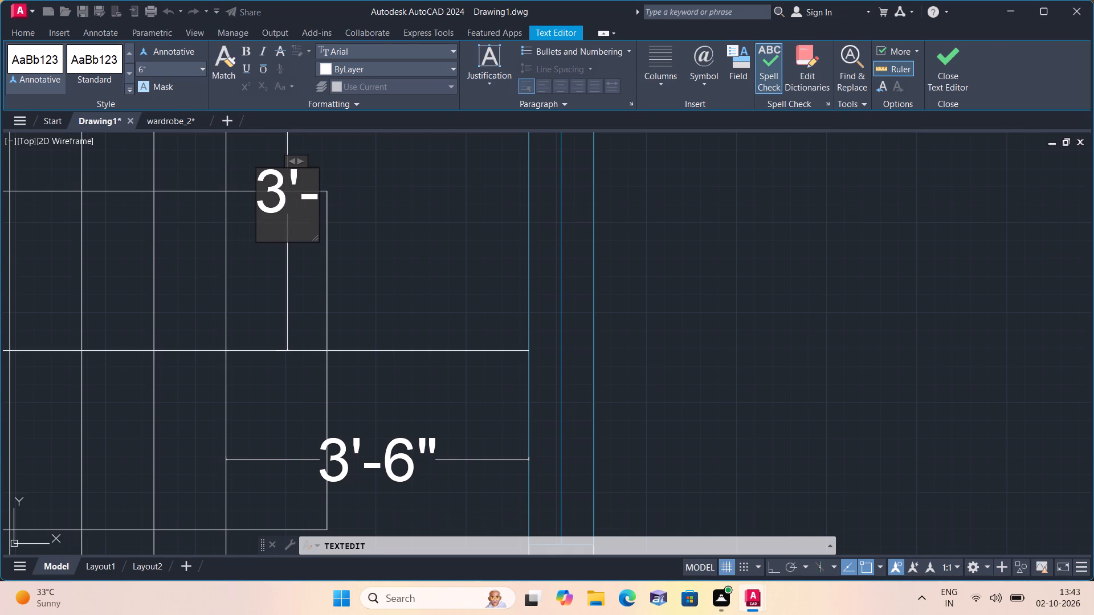
text(6")
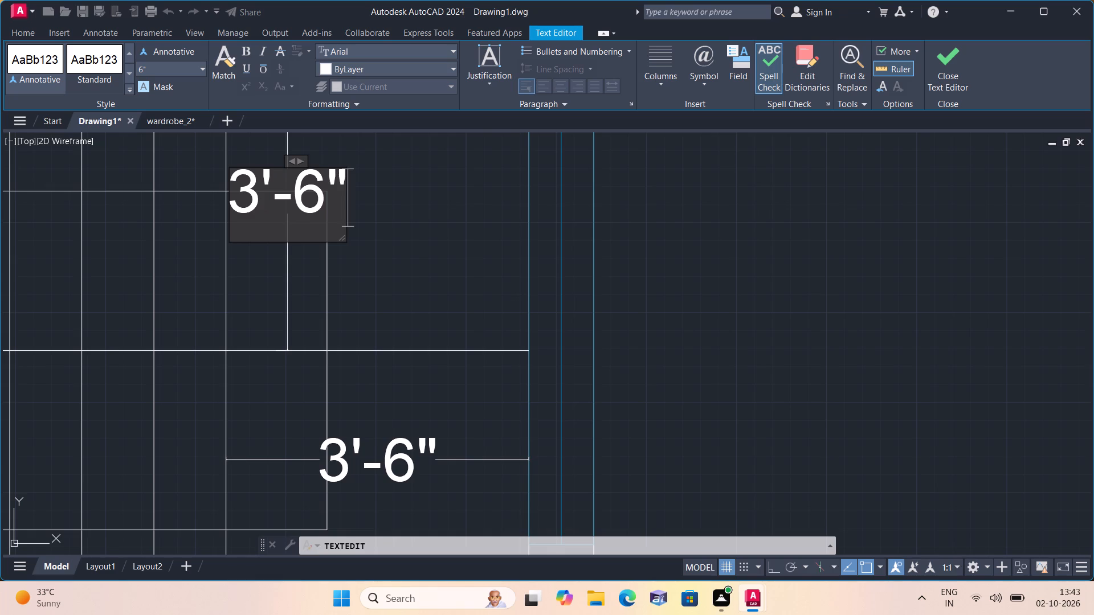
click(405, 265)
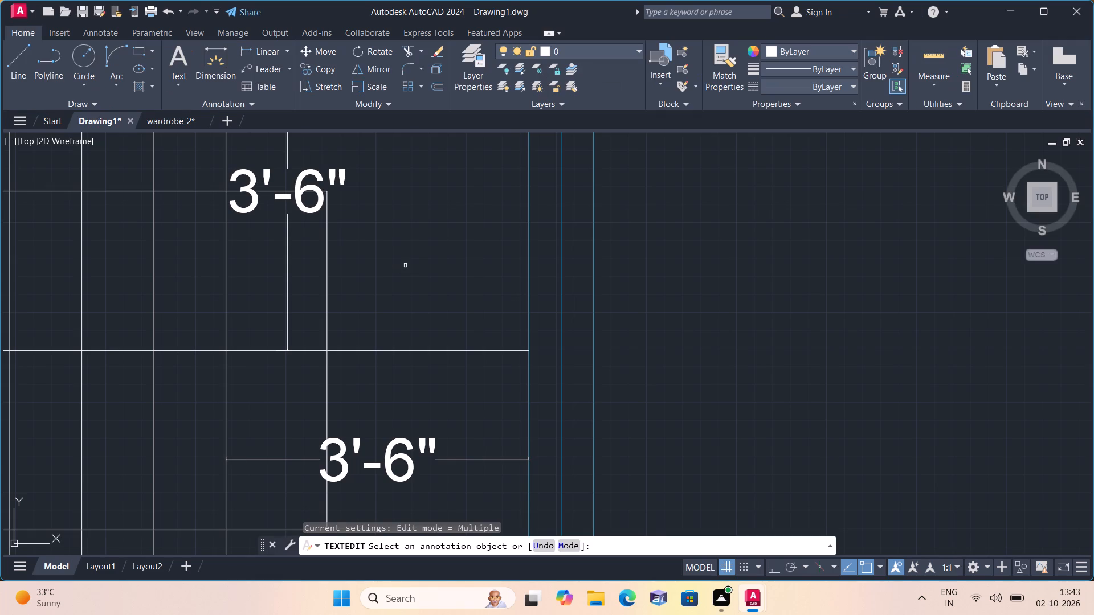
key(Escape)
Move the UP label slightly north-west, clear of the north flight's first tread.
scroll(405, 265, down, 1)
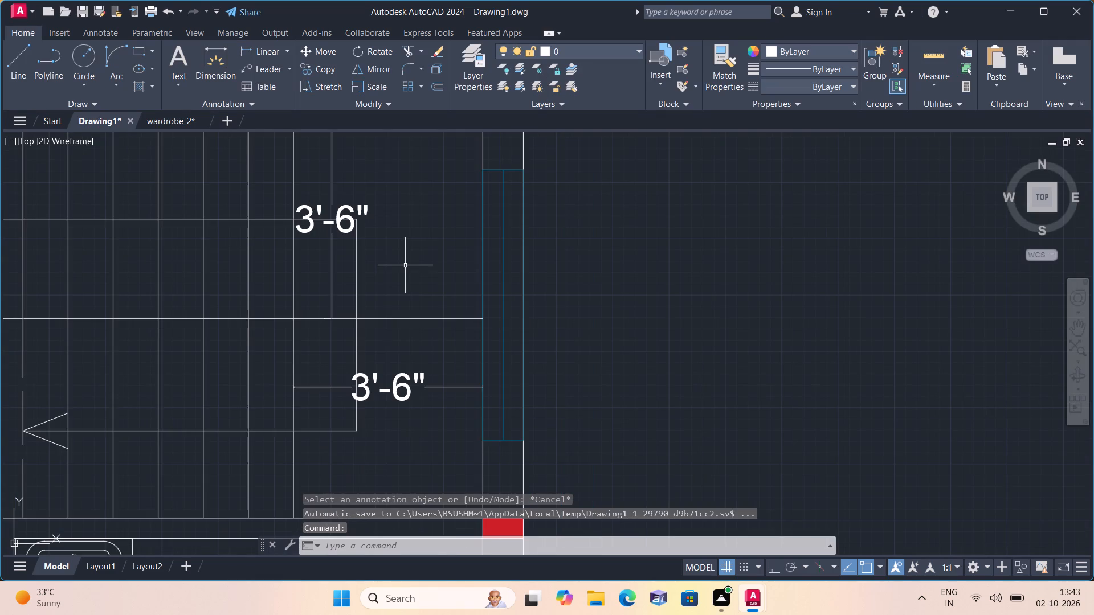
scroll(405, 265, down, 2)
scroll(405, 265, up, 1)
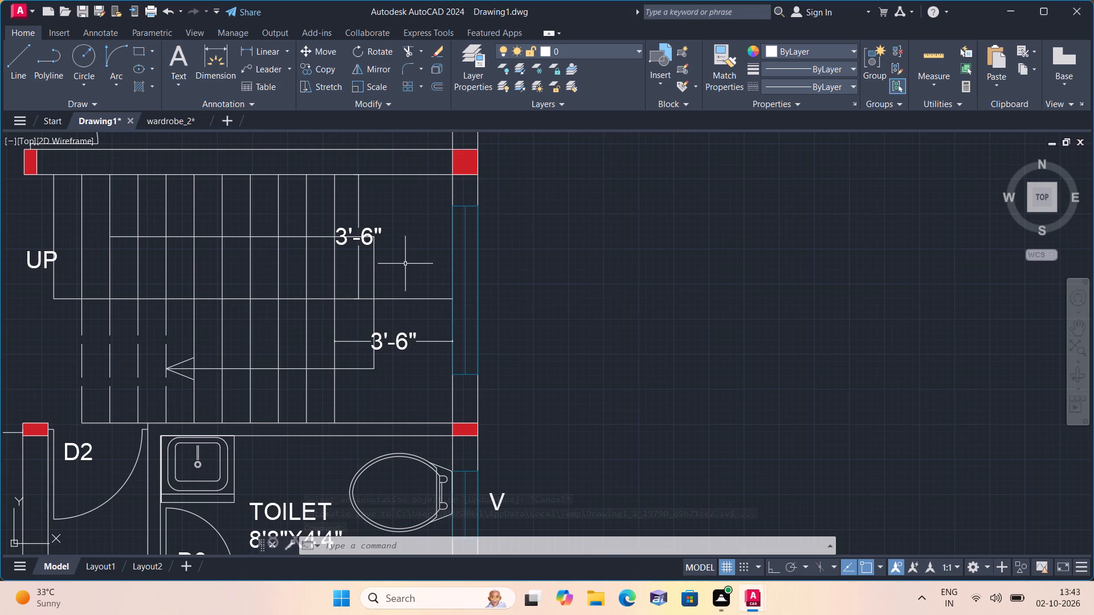
middle_drag(378, 247, 480, 247)
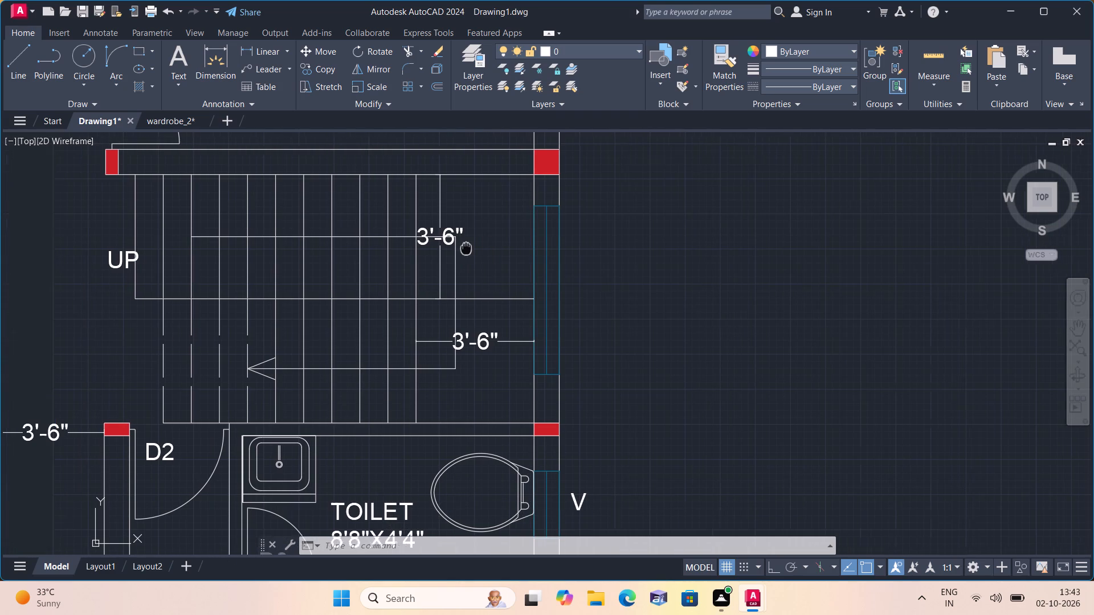
middle_drag(480, 247, 487, 247)
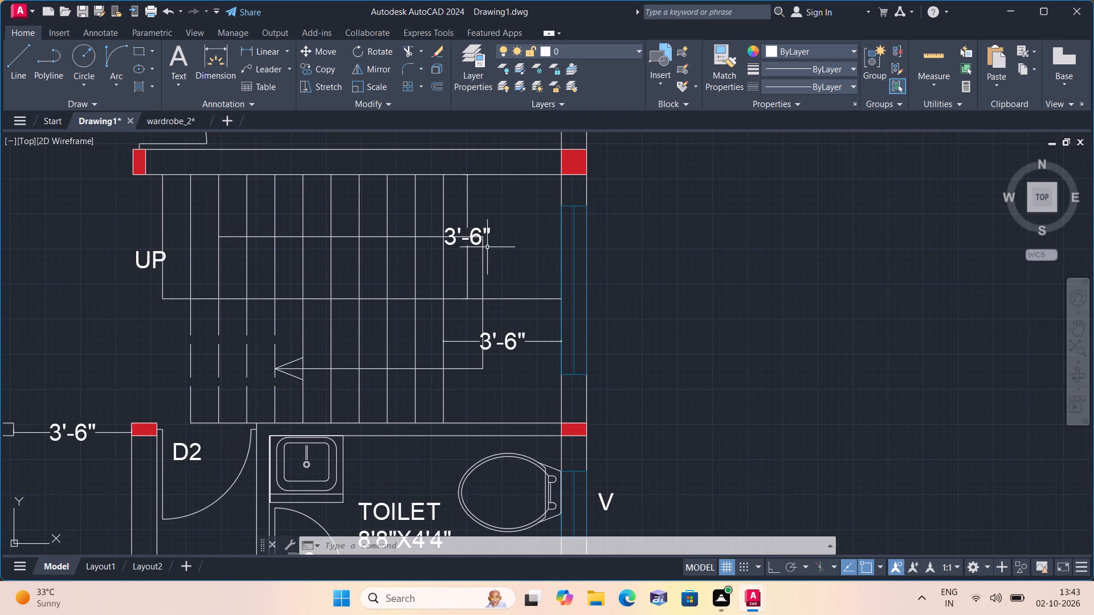
scroll(78, 263, up, 1)
middle_drag(87, 263, 252, 302)
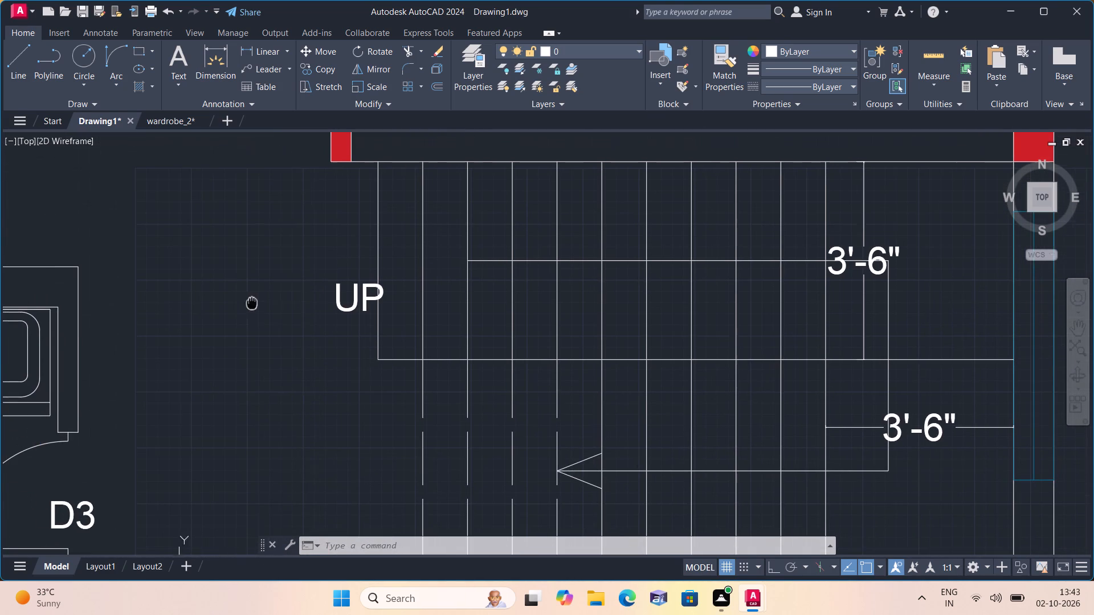
click(345, 297)
click(339, 289)
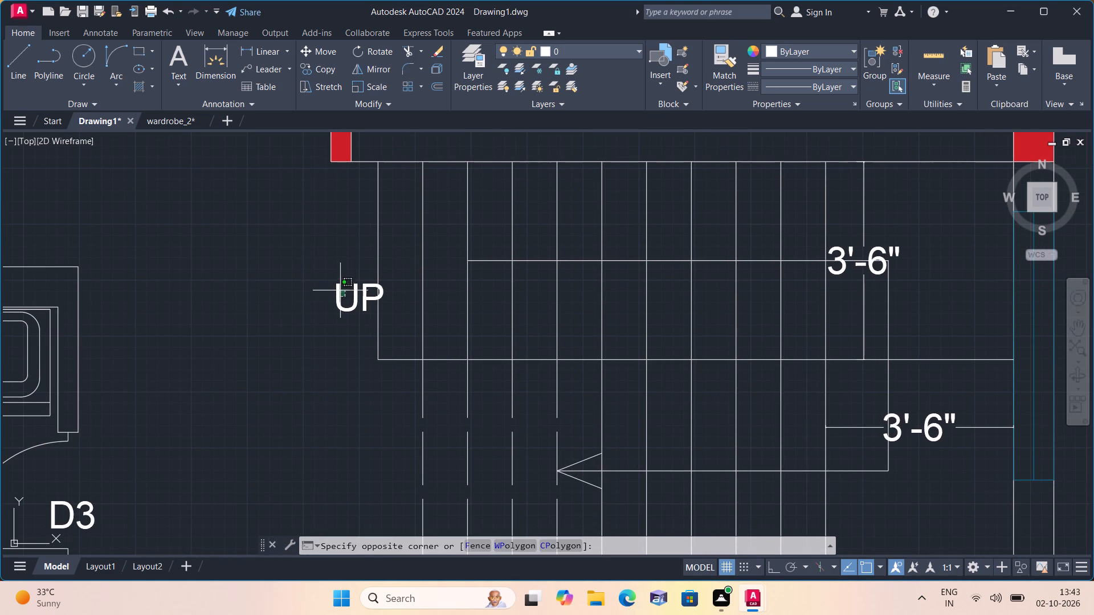
click(338, 286)
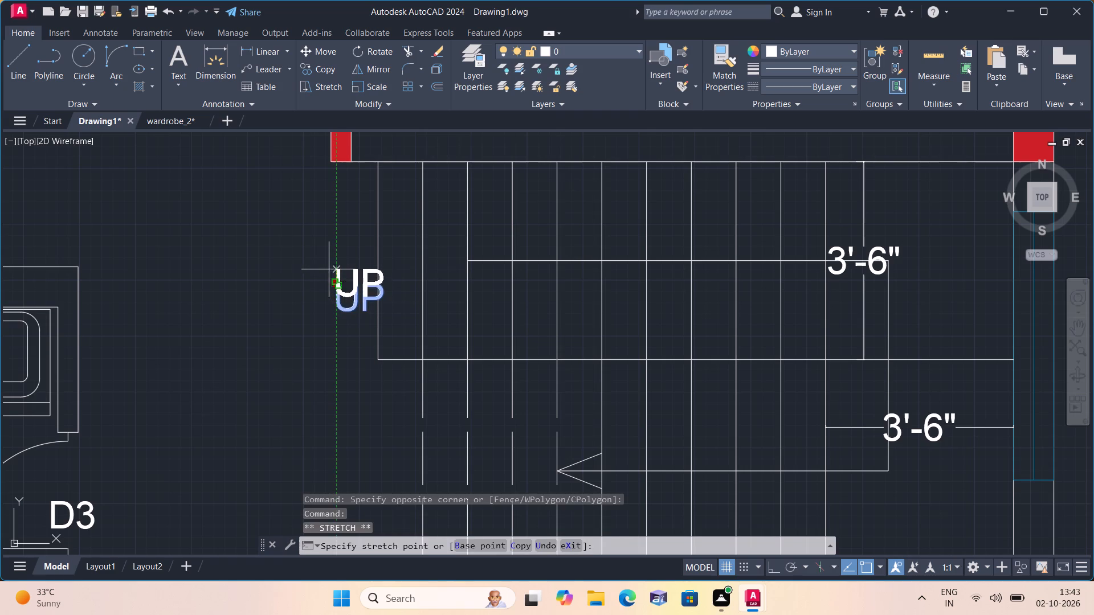
click(324, 266)
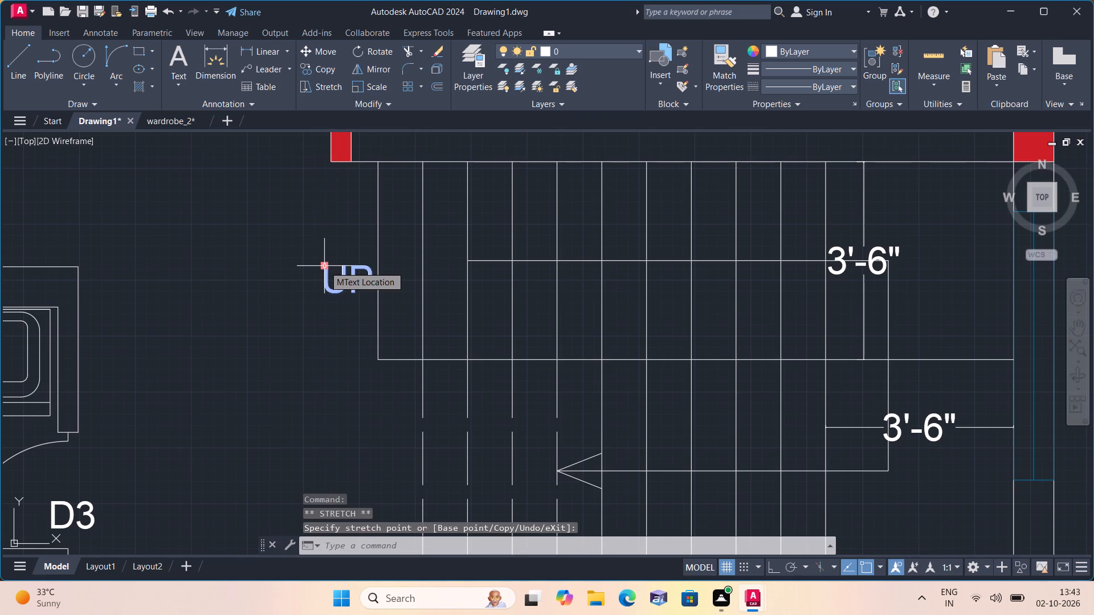
key(Escape)
Look over the floor plan from the staircase south to the foyer area and the 11'-8" dimension beside it.
scroll(324, 266, down, 2)
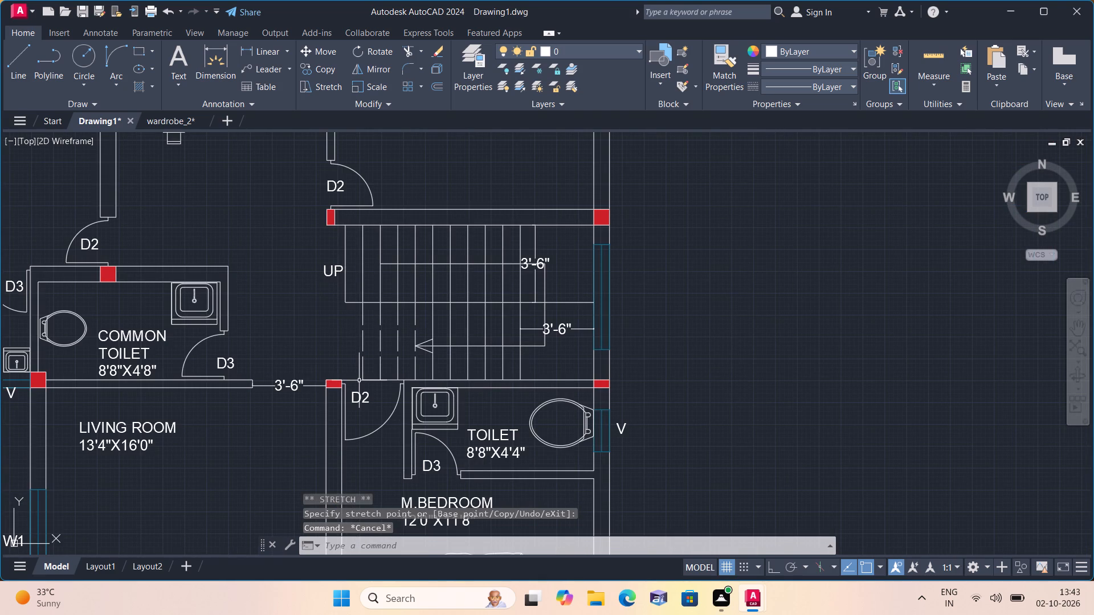
middle_drag(355, 375, 352, 375)
scroll(352, 374, down, 1)
middle_drag(352, 375, 381, 315)
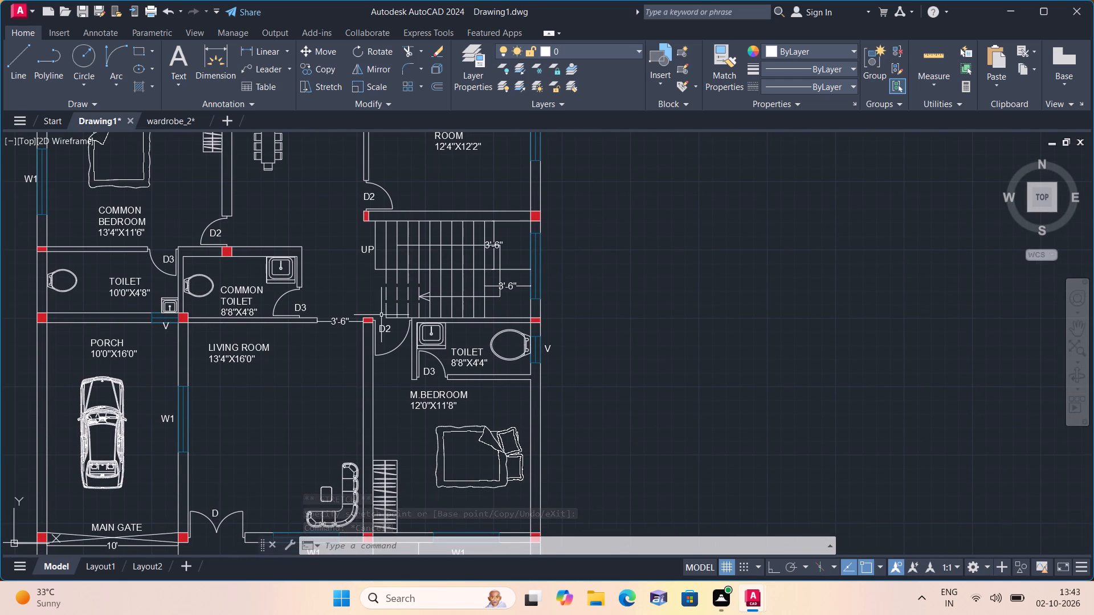
scroll(381, 315, down, 1)
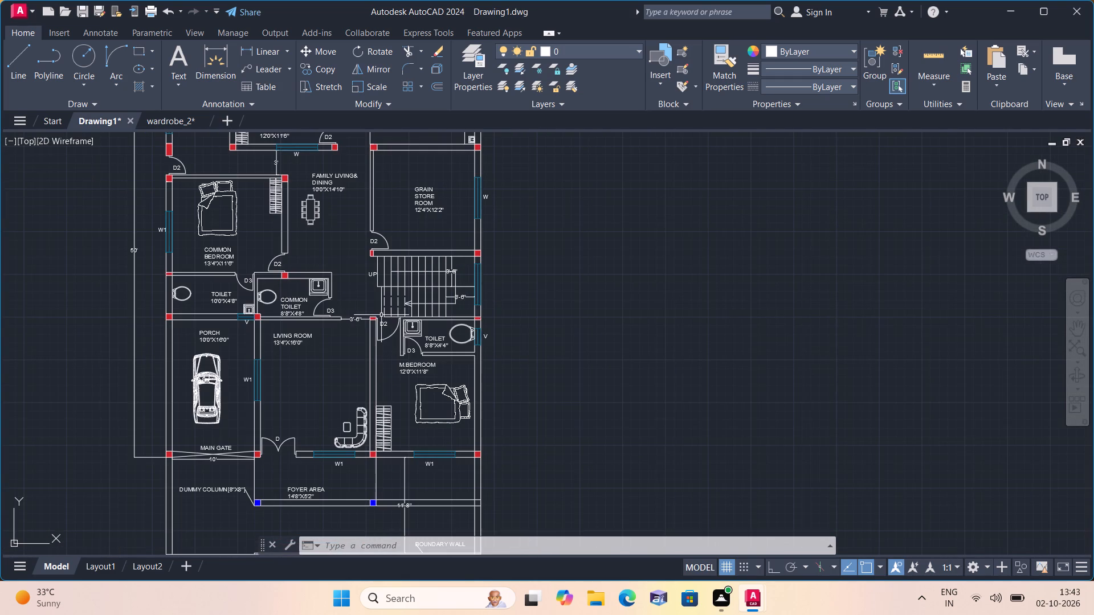
middle_drag(405, 409, 405, 405)
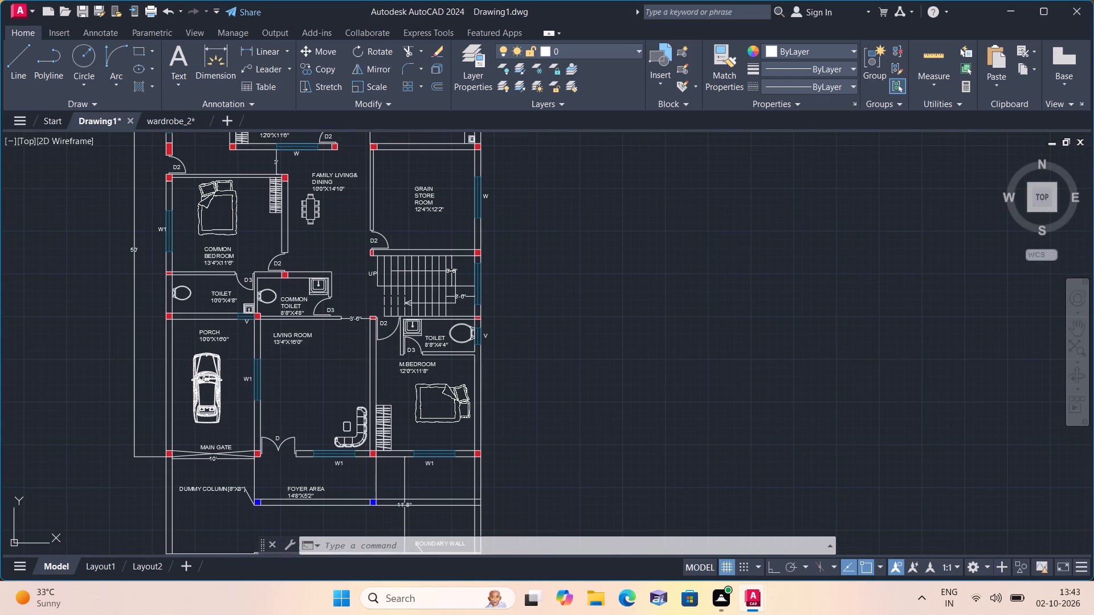
middle_drag(405, 405, 449, 345)
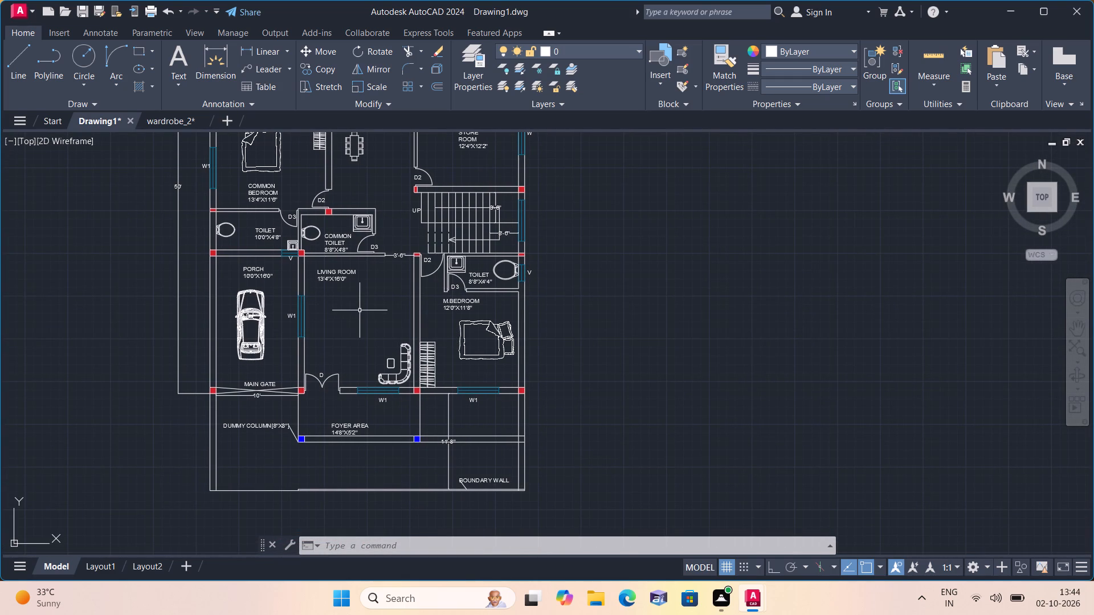
scroll(360, 310, down, 1)
scroll(360, 310, up, 1)
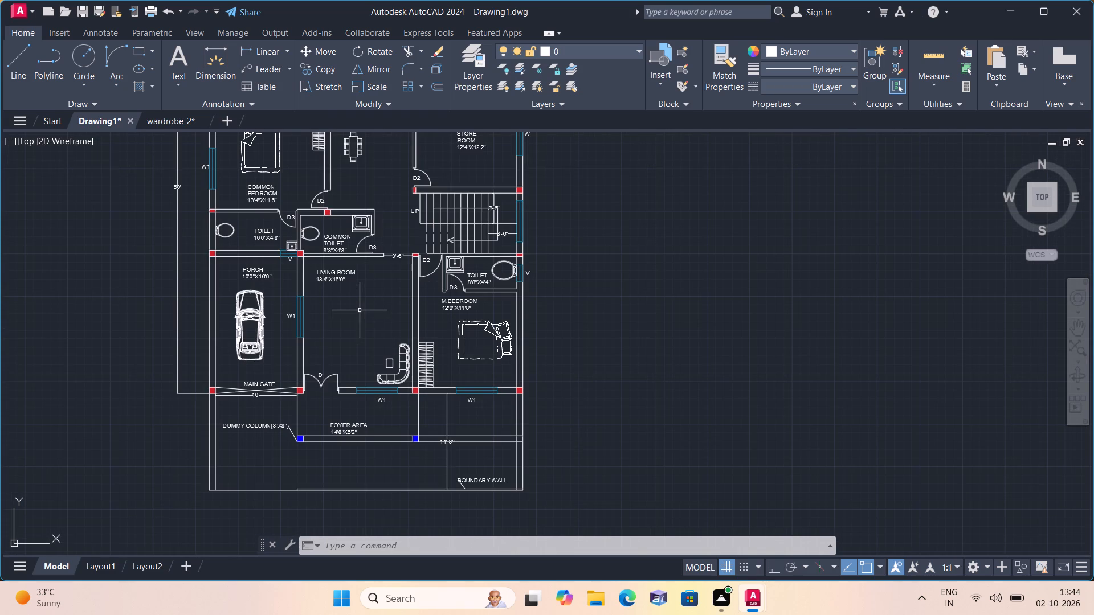
scroll(360, 310, down, 1)
scroll(360, 310, up, 2)
scroll(494, 471, up, 1)
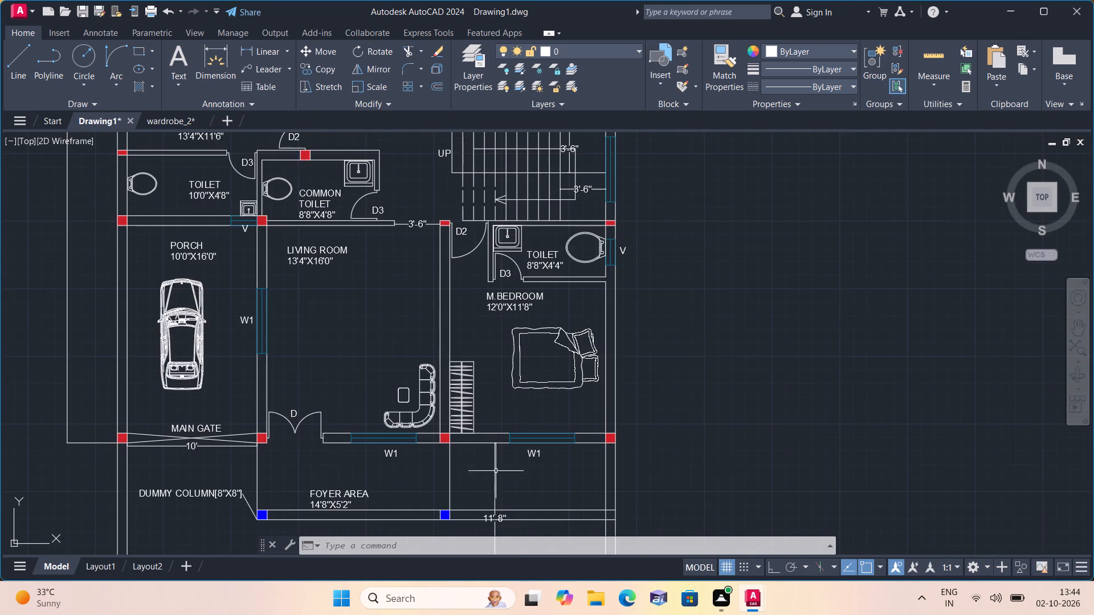
scroll(493, 473, up, 1)
middle_drag(469, 469, 403, 320)
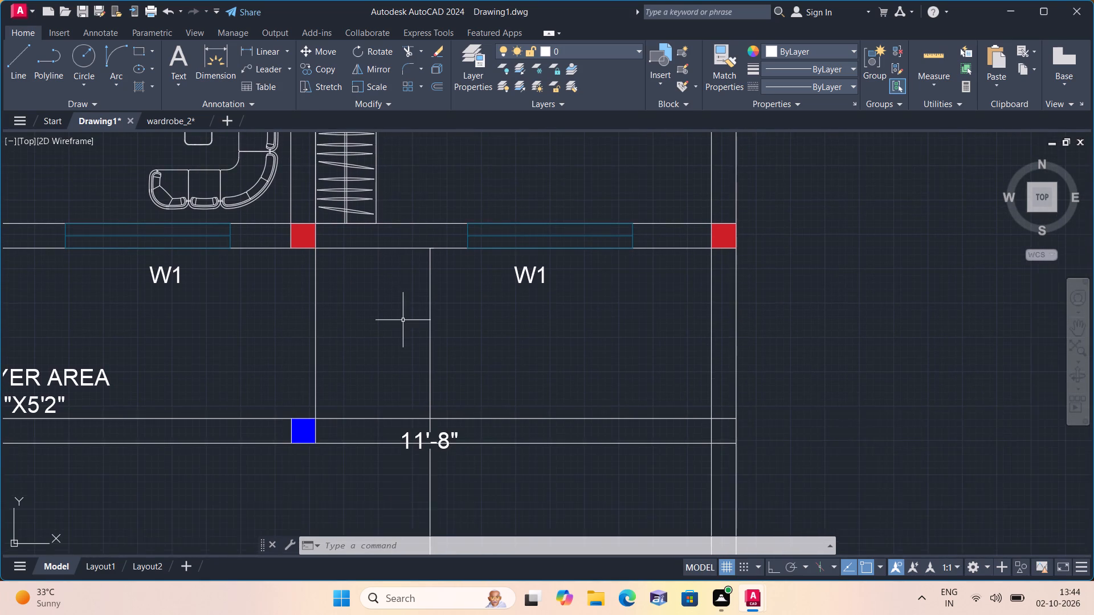
Look over the floor plan around the foyer, porch, living room and master bedroom, and the empty space south of the boundary wall.
scroll(403, 320, down, 2)
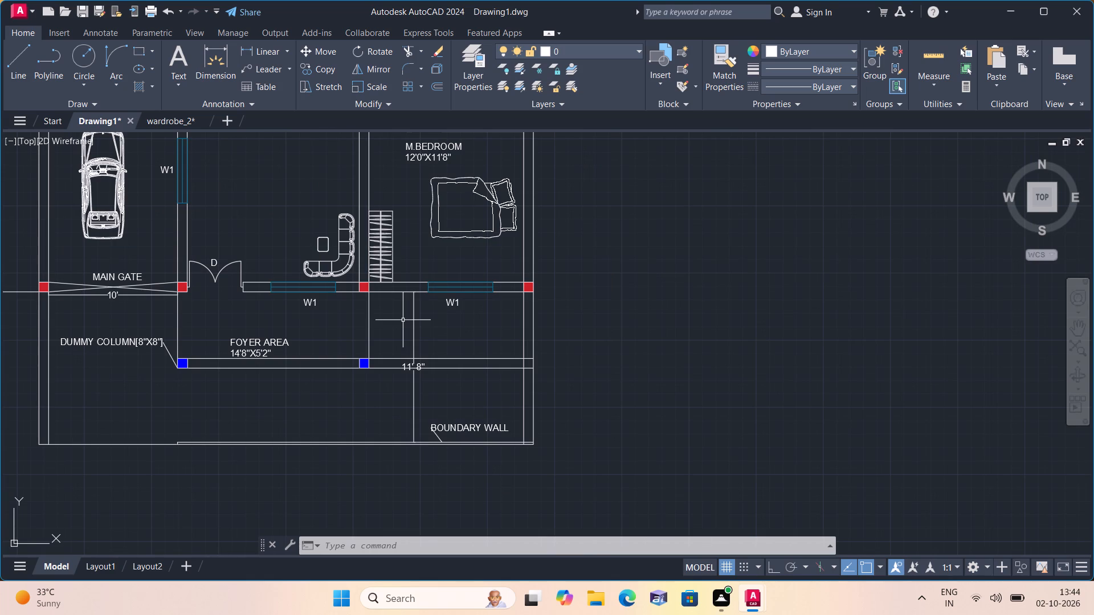
middle_drag(223, 263, 328, 334)
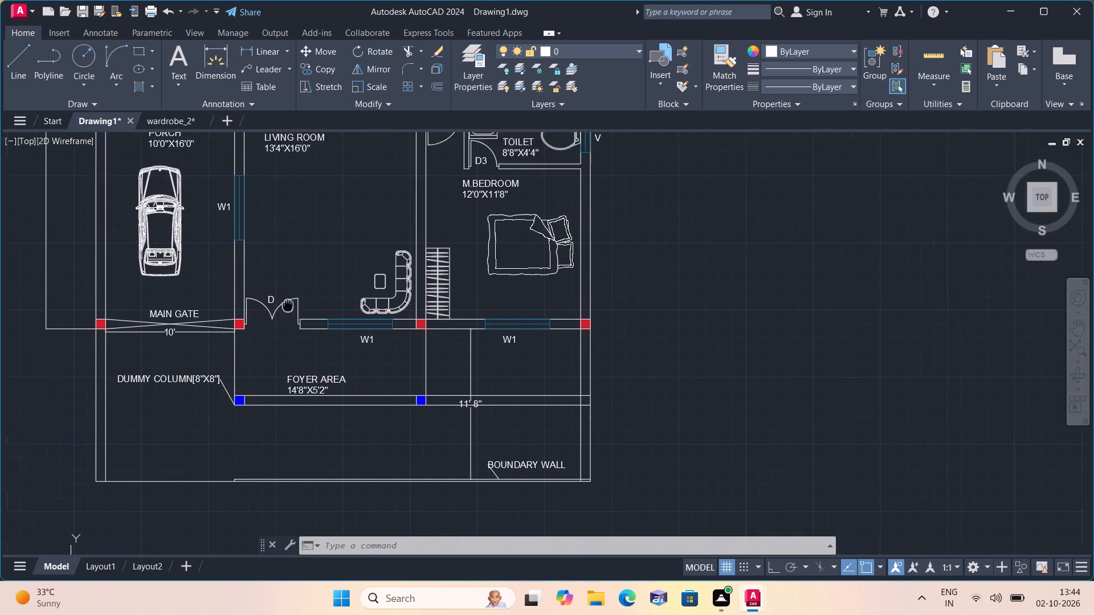
middle_drag(328, 334, 410, 428)
scroll(399, 409, up, 1)
middle_drag(416, 435, 431, 461)
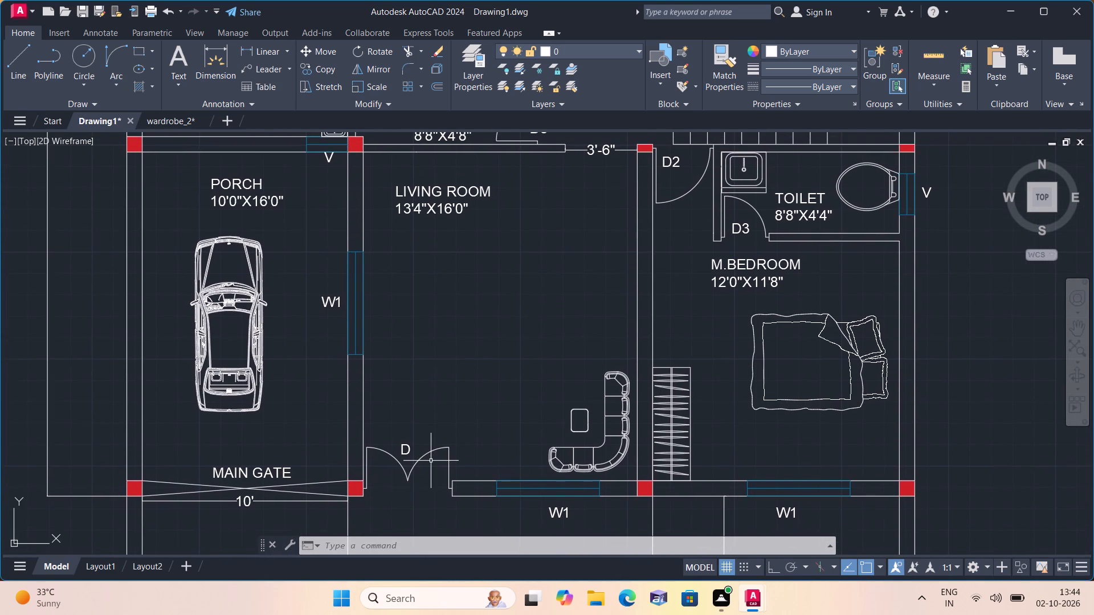
scroll(431, 461, down, 2)
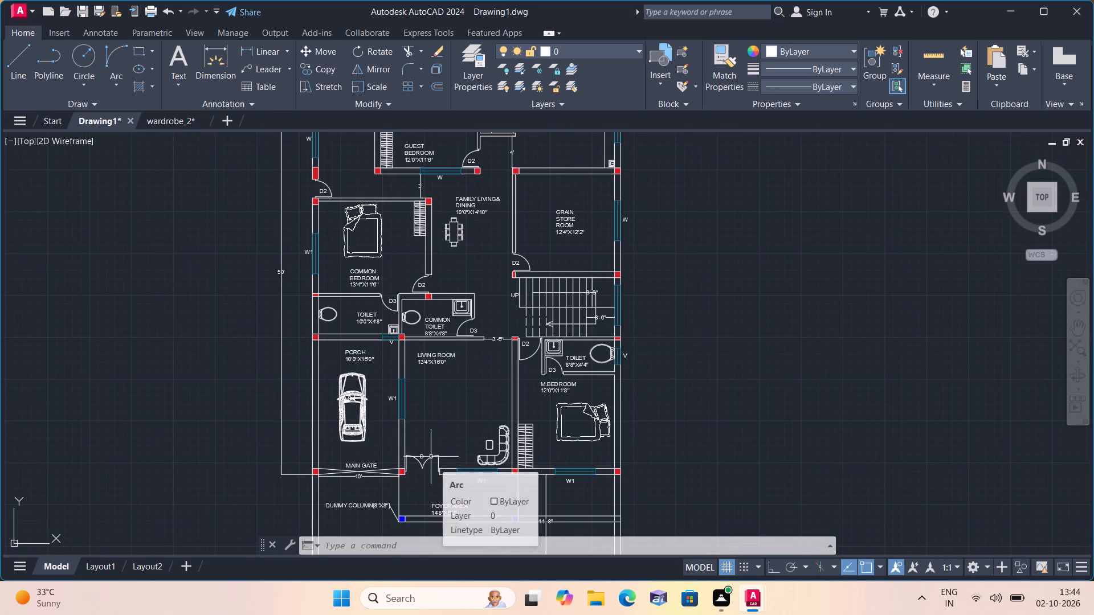
scroll(431, 457, up, 1)
scroll(431, 457, down, 2)
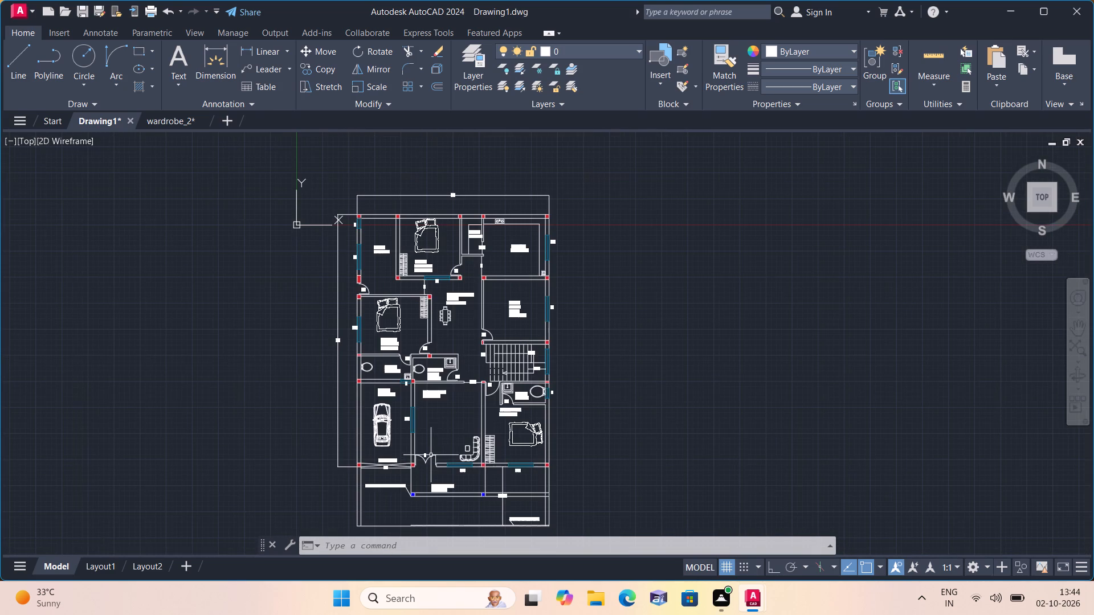
middle_drag(415, 444, 353, 273)
scroll(353, 273, down, 1)
scroll(346, 370, up, 1)
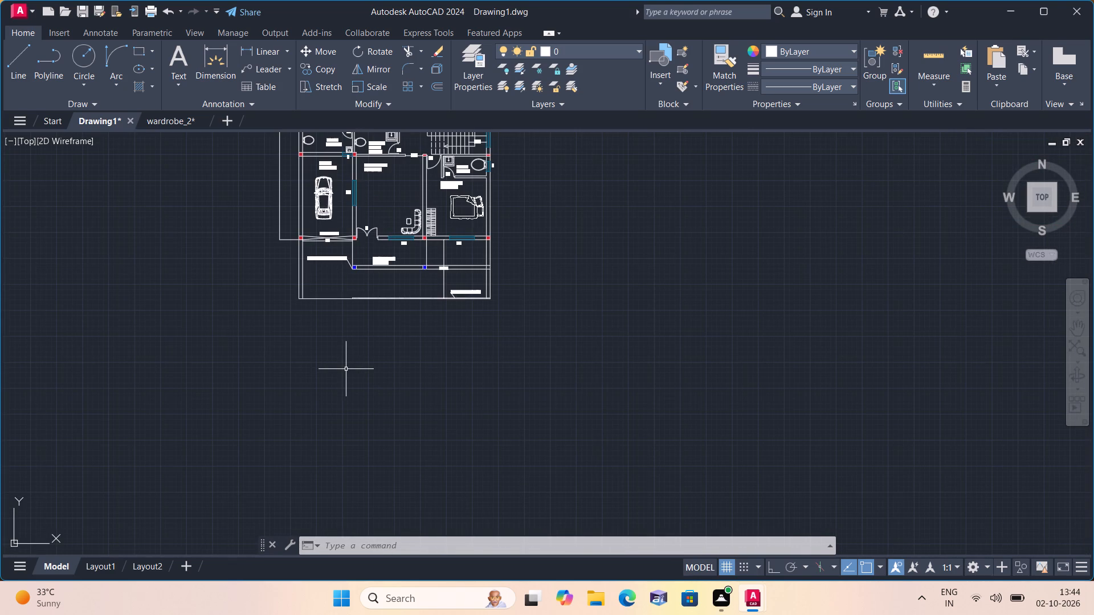
scroll(346, 369, up, 2)
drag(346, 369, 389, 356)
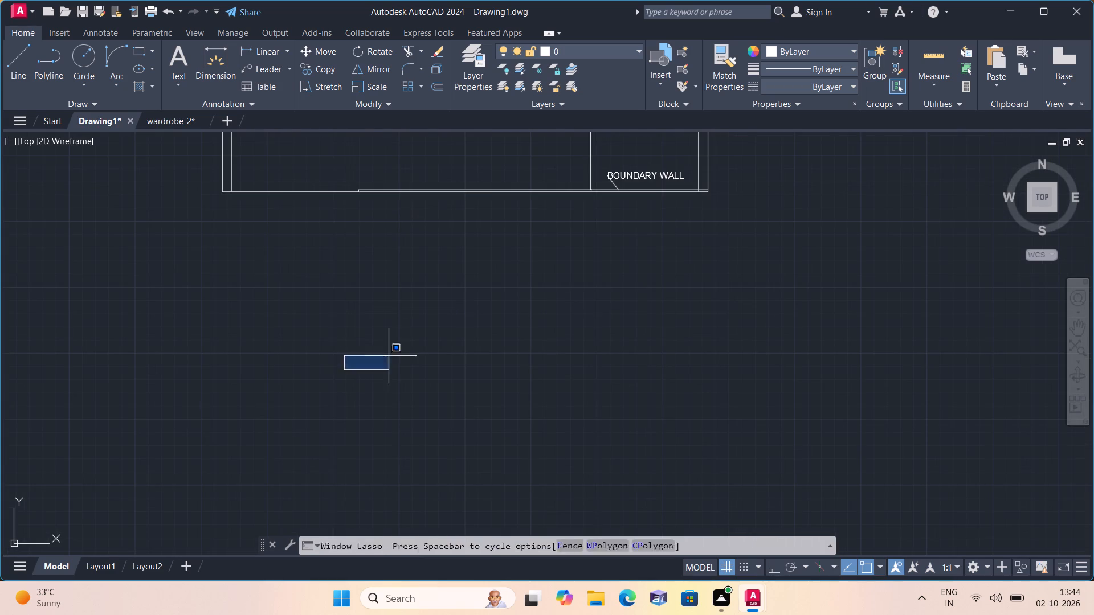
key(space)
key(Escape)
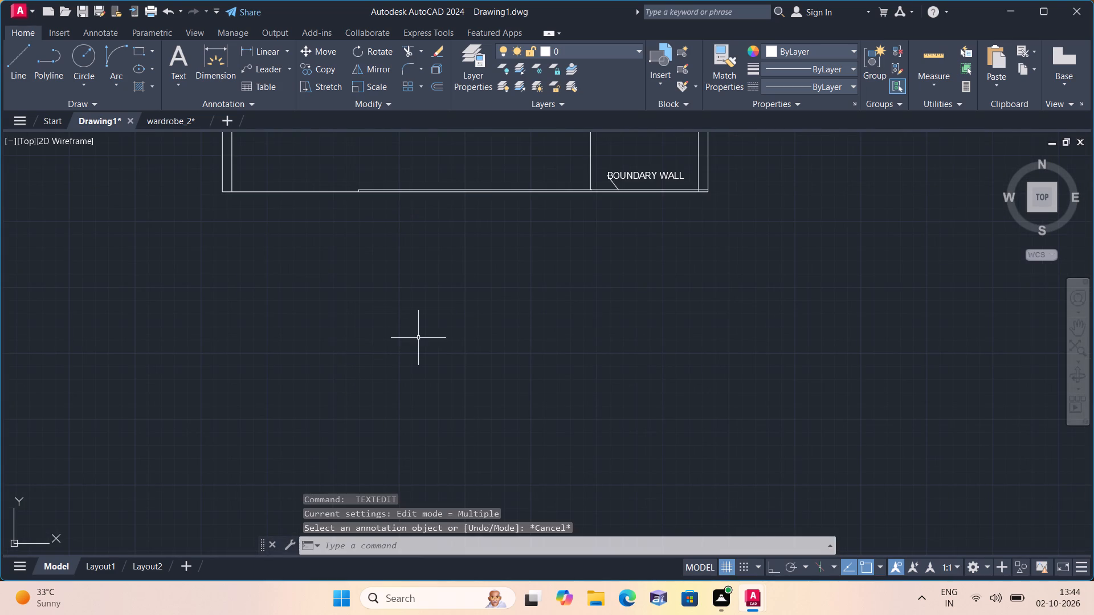
Add the multiline text title GROUND FLOOR PLAN in the empty space south of the boundary wall.
key(m)
text(t)
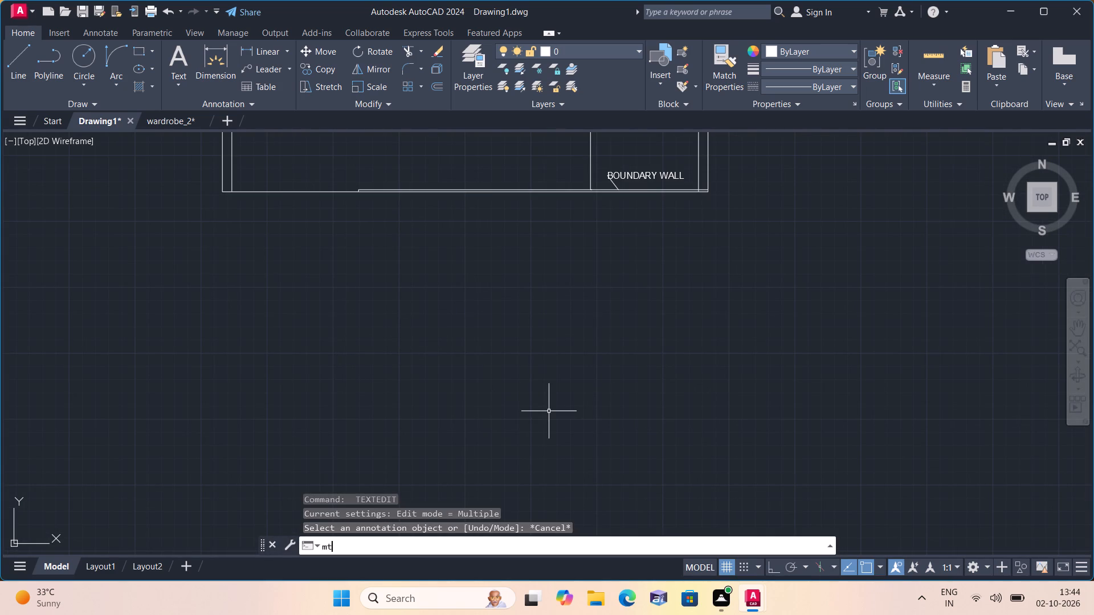
key(space)
triple_click(435, 253)
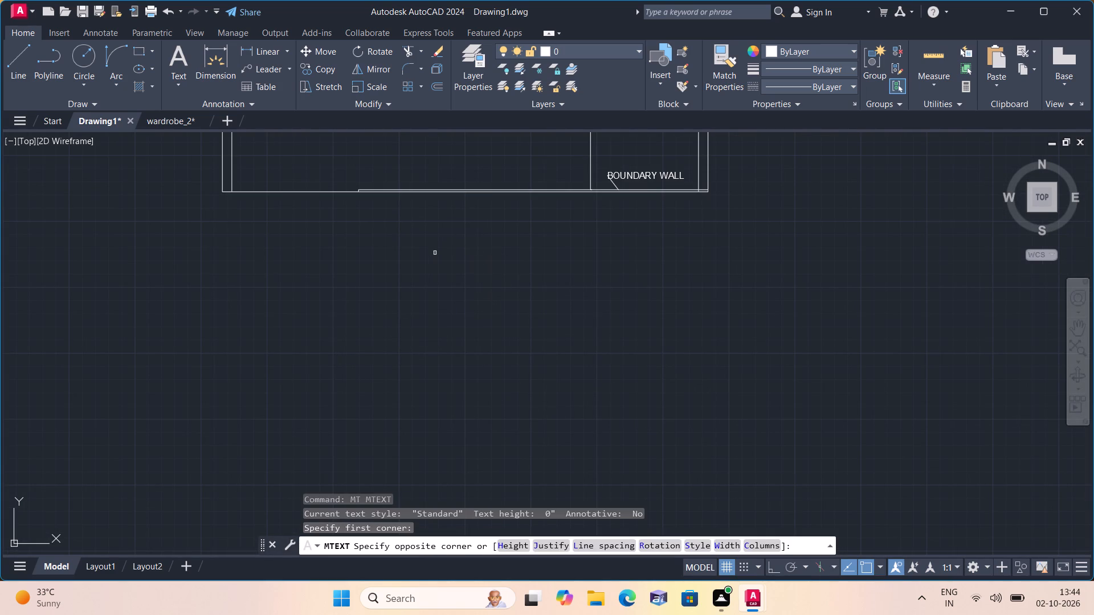
click(435, 253)
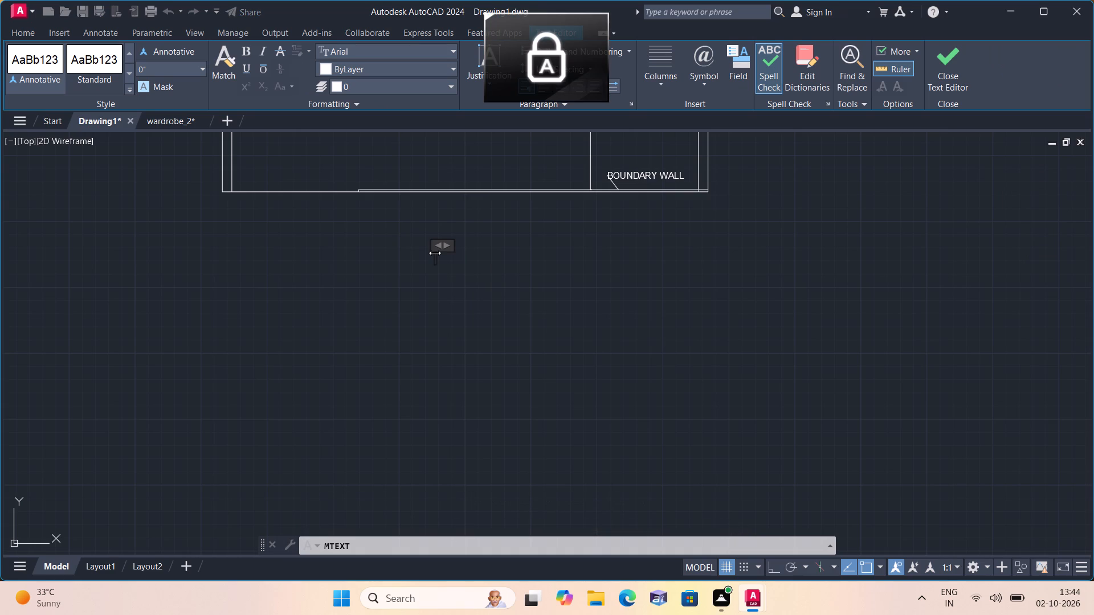
text(GR)
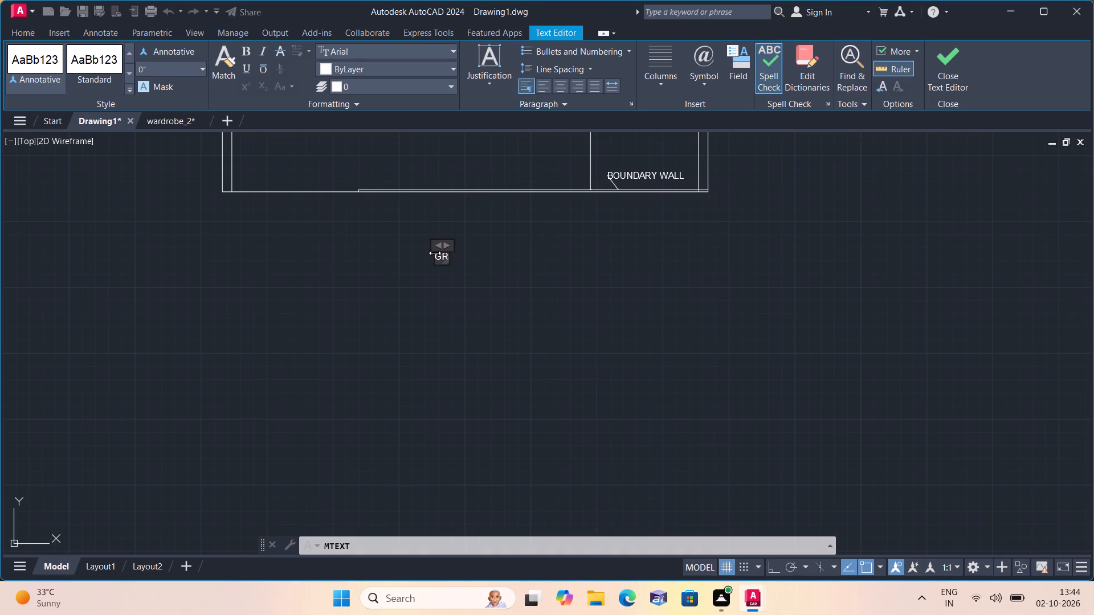
text(OUND)
key(space)
text(FLOO)
text(R)
key(space)
text(PL)
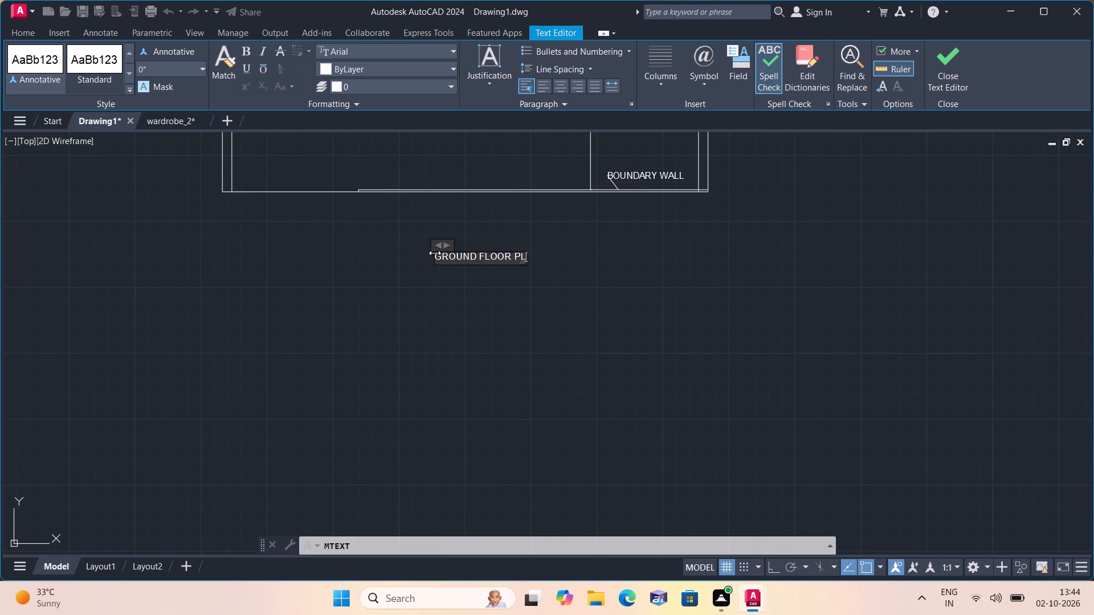
key(a)
key(n)
click(430, 320)
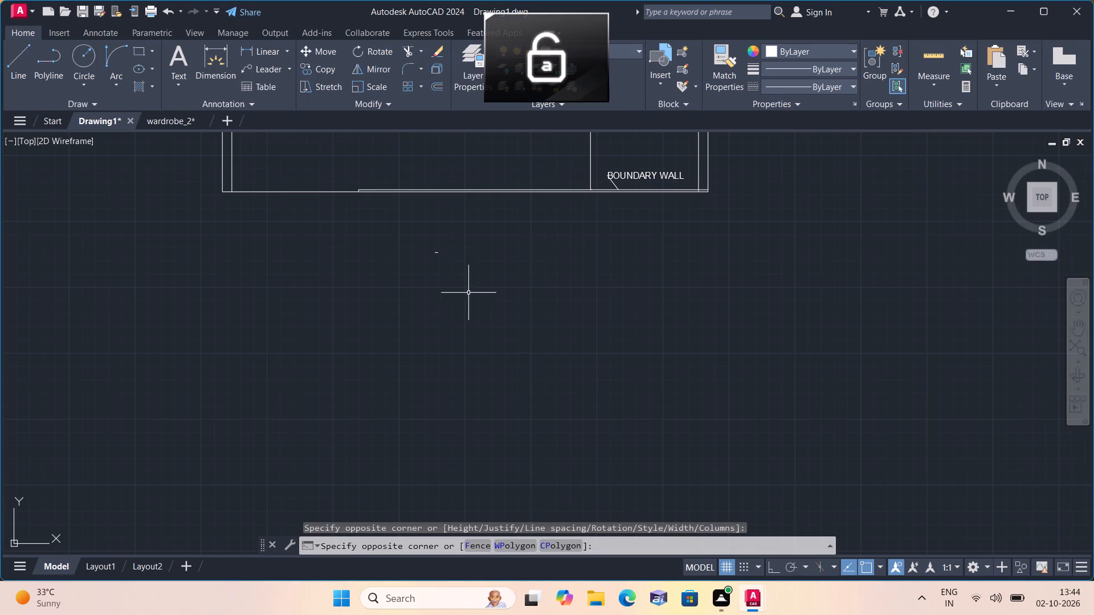
Set the text height of the GROUND FLOOR PLAN title to 6".
click(408, 237)
right_click(377, 288)
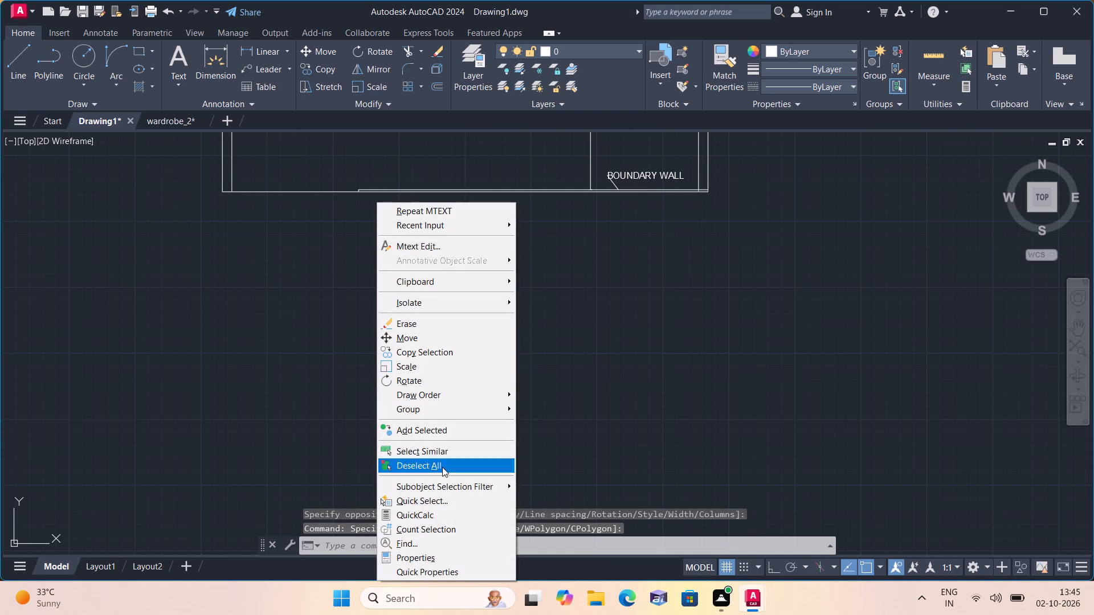
click(435, 556)
scroll(74, 220, down, 3)
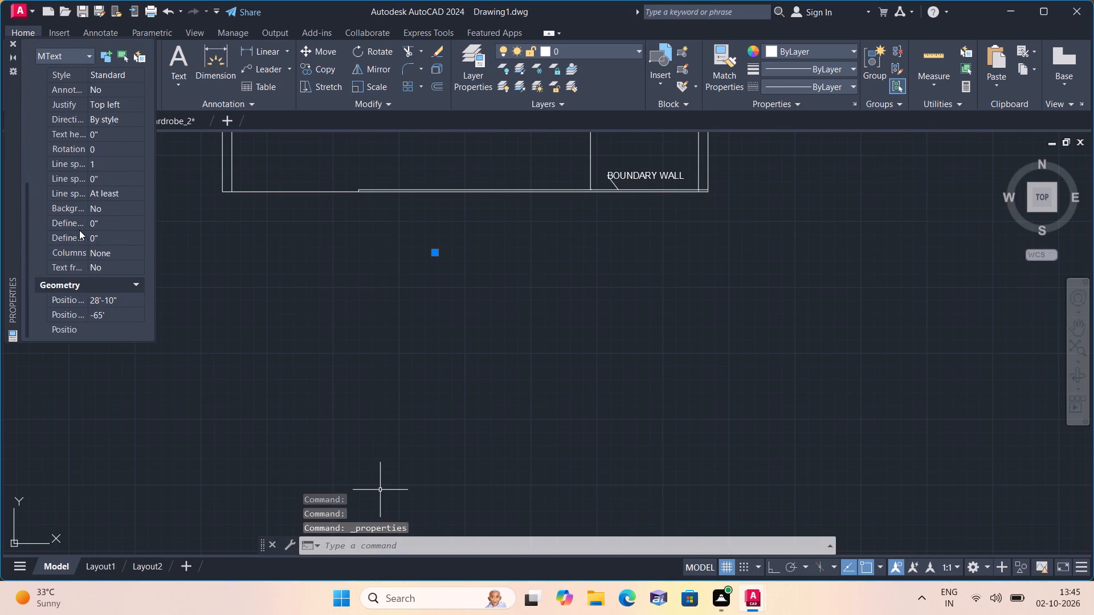
click(101, 134)
key(BackSpace)
key(6)
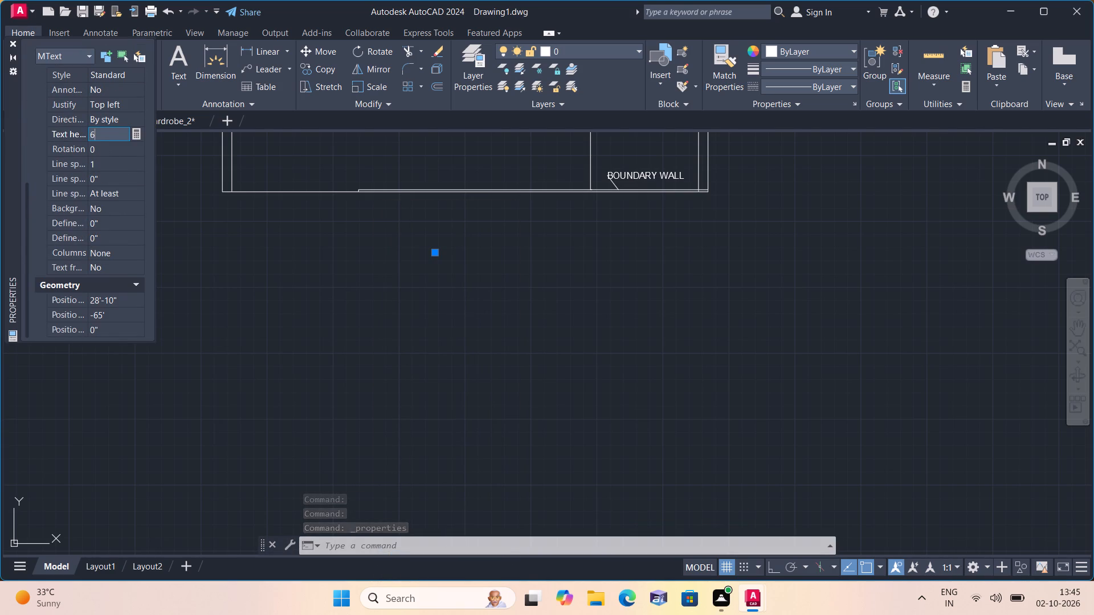
key(shift+quotedbl)
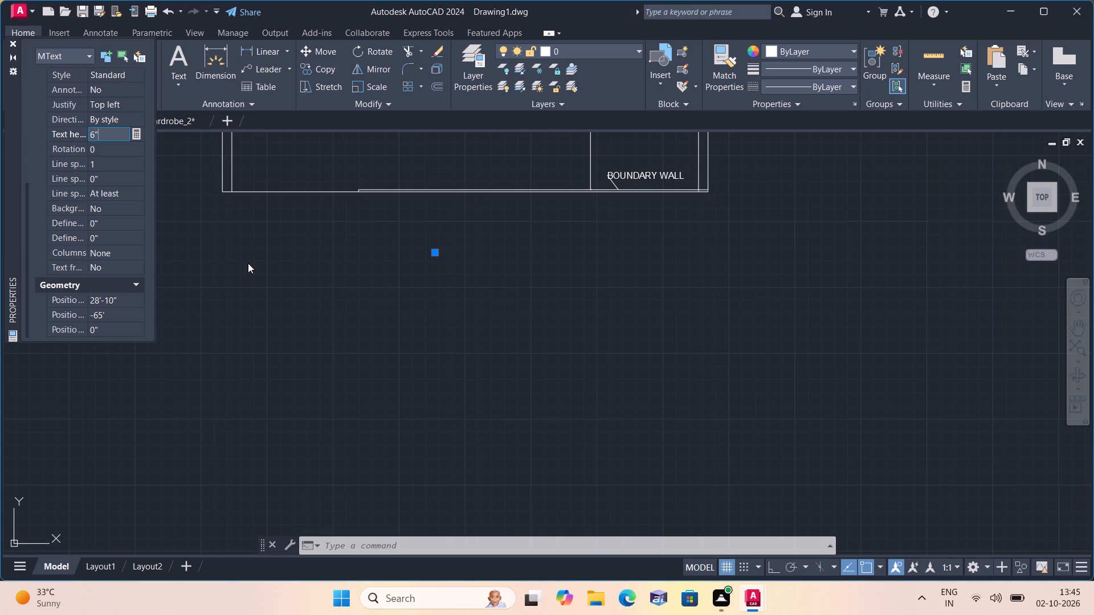
click(248, 263)
click(11, 43)
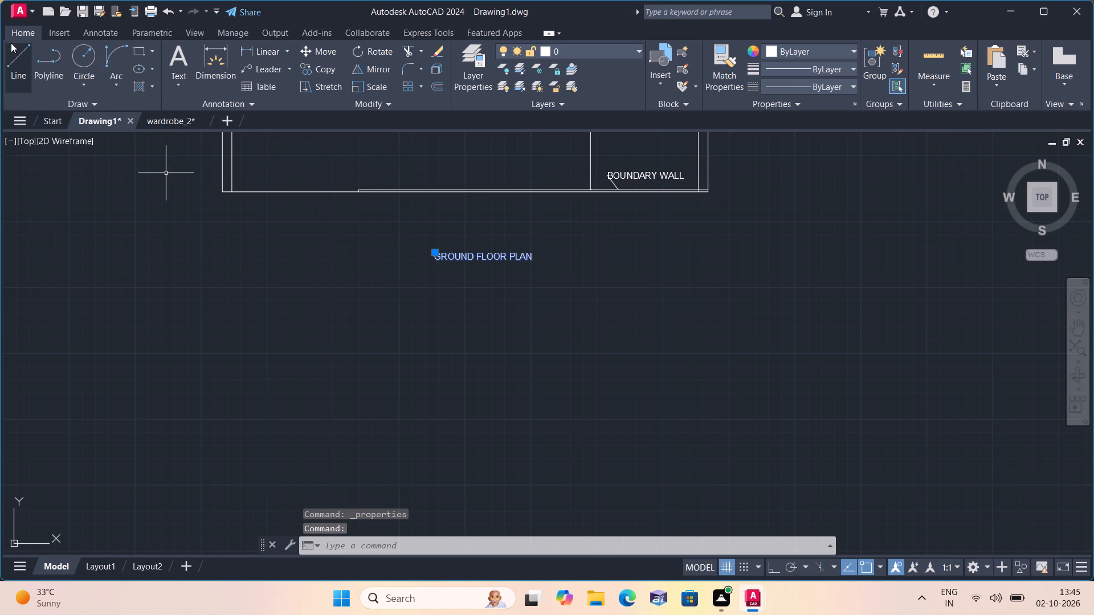
key(Escape)
Move the GROUND FLOOR PLAN title north-west, just below the plan's front boundary wall.
scroll(492, 274, up, 2)
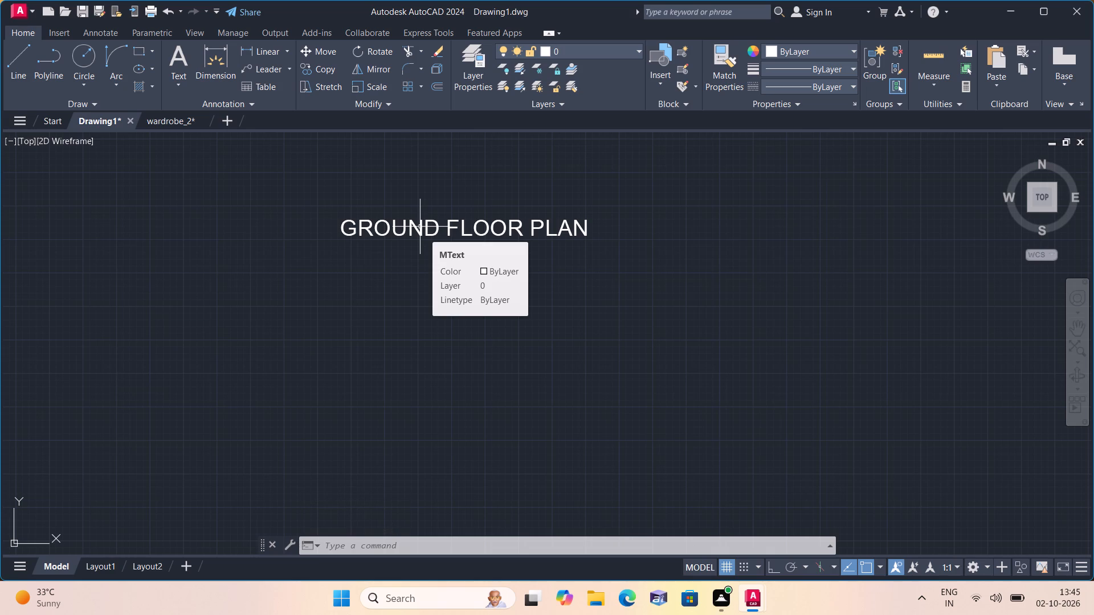
scroll(390, 228, down, 1)
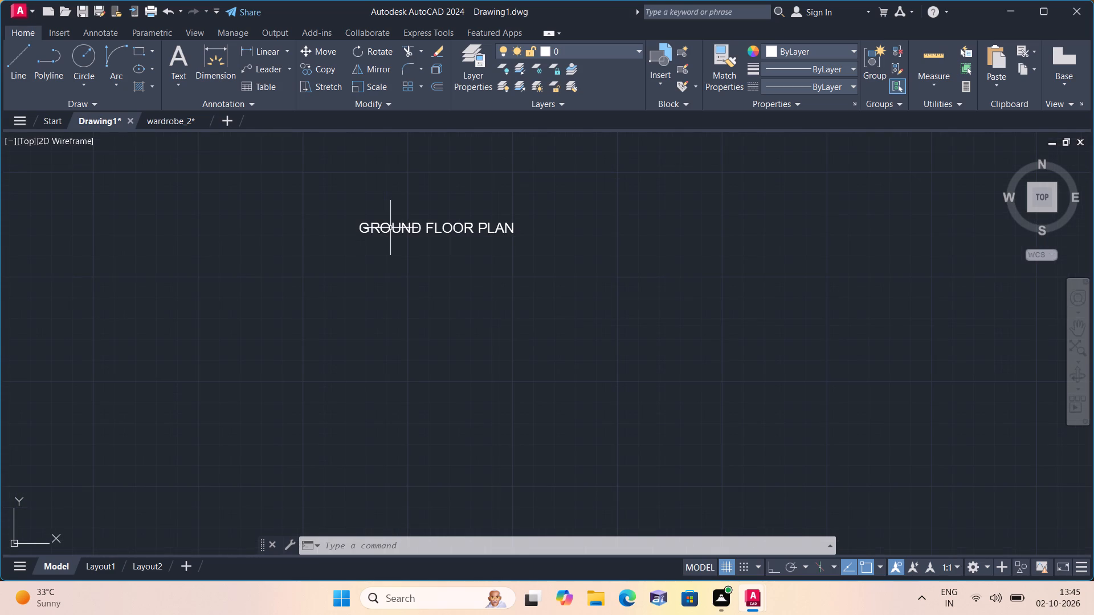
click(390, 228)
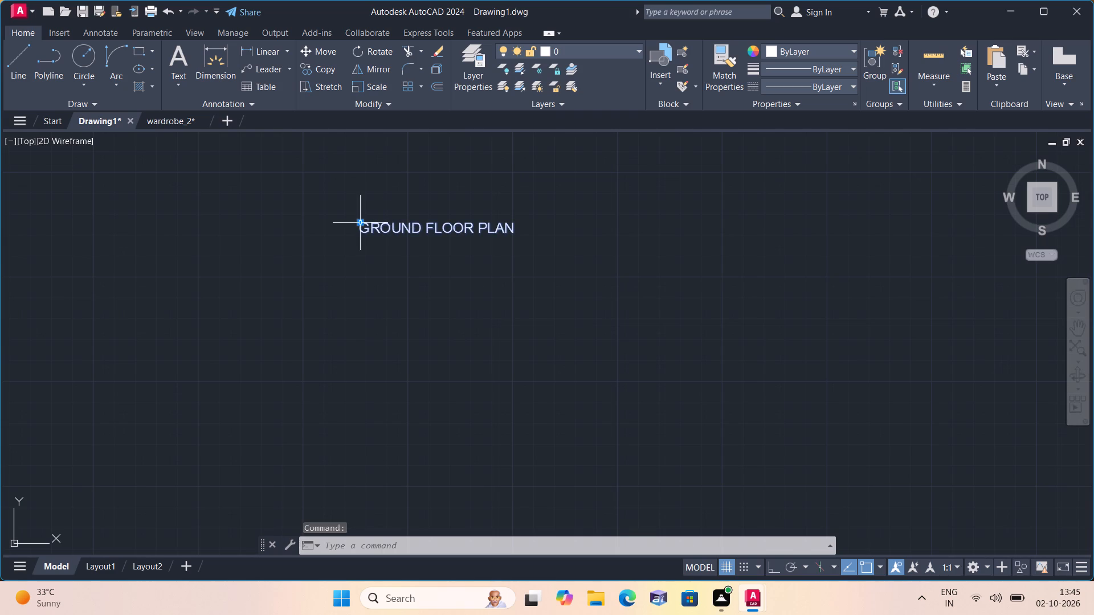
click(360, 223)
scroll(361, 227, down, 1)
middle_drag(361, 227, 366, 239)
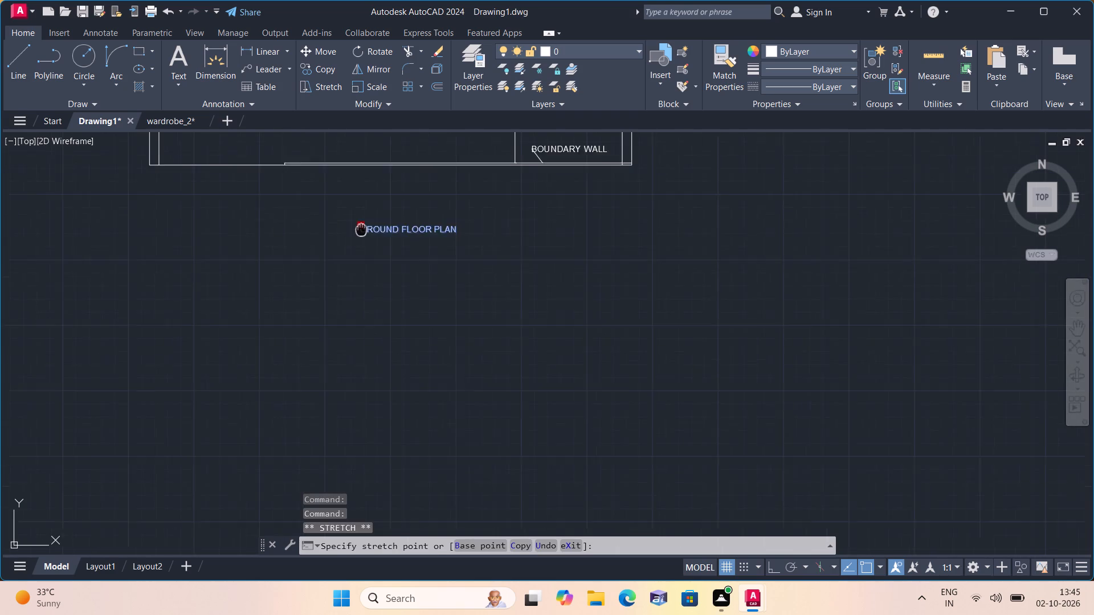
scroll(366, 239, down, 1)
middle_drag(366, 239, 389, 266)
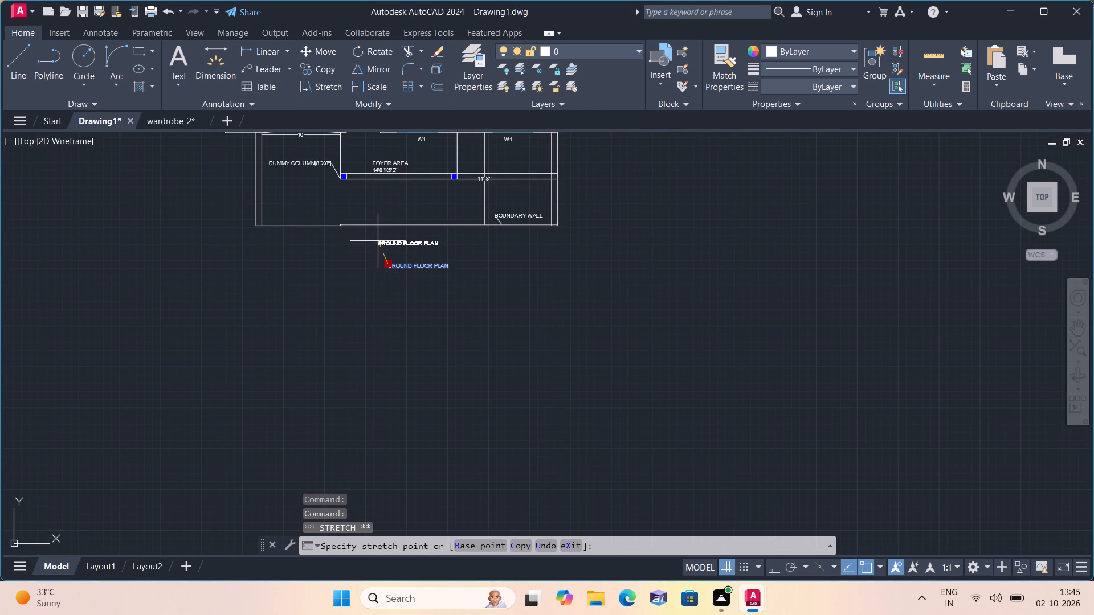
click(378, 241)
key(Escape)
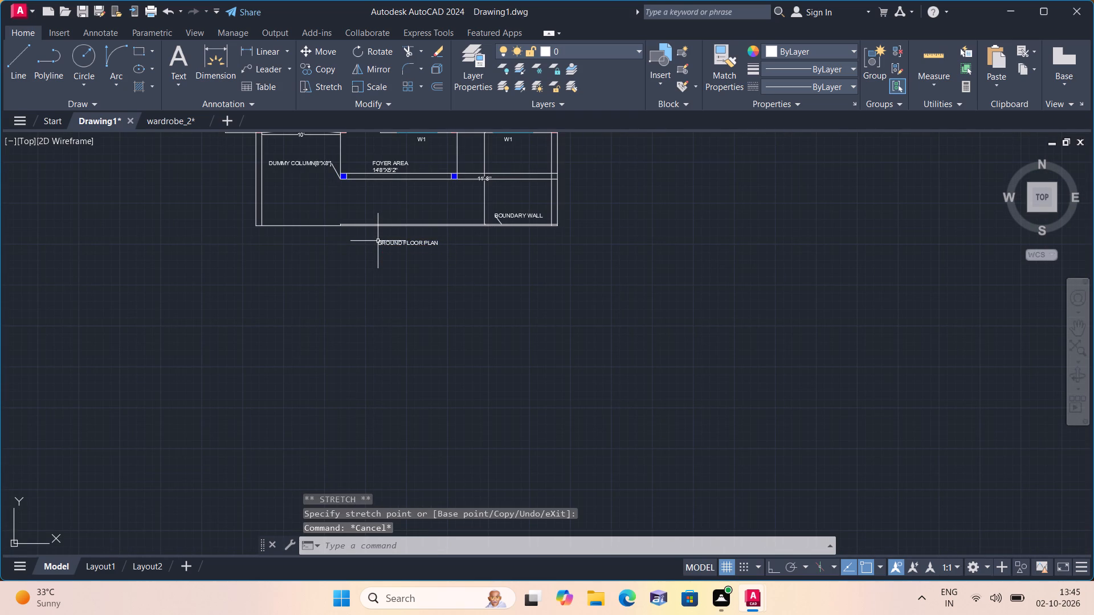
Look over the whole titled floor plan, including the toilets, porch, living room and staircase area.
scroll(378, 243, down, 1)
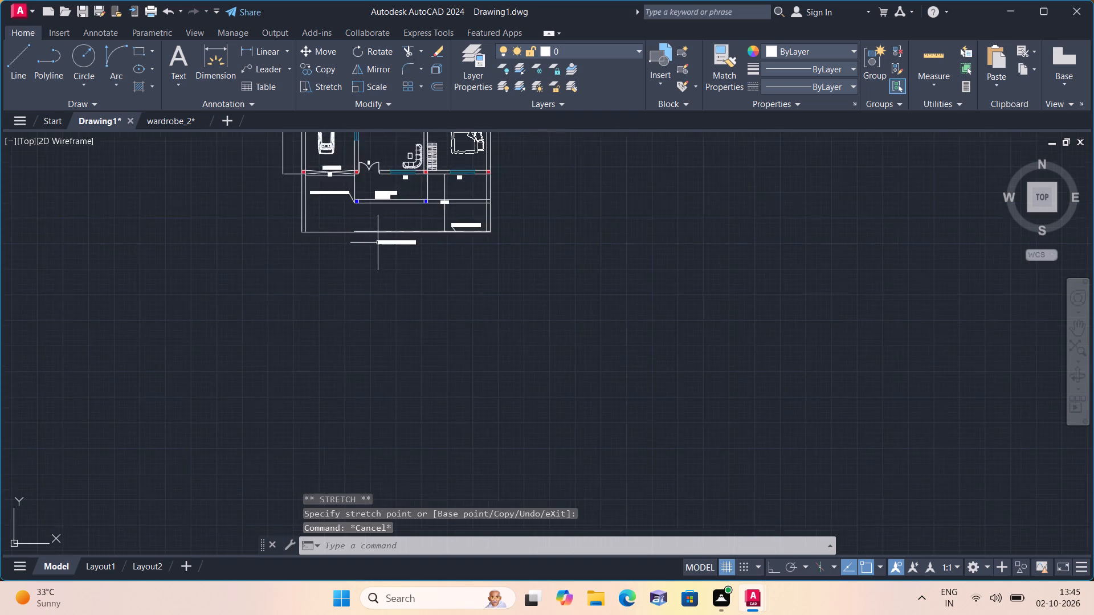
scroll(378, 245, down, 2)
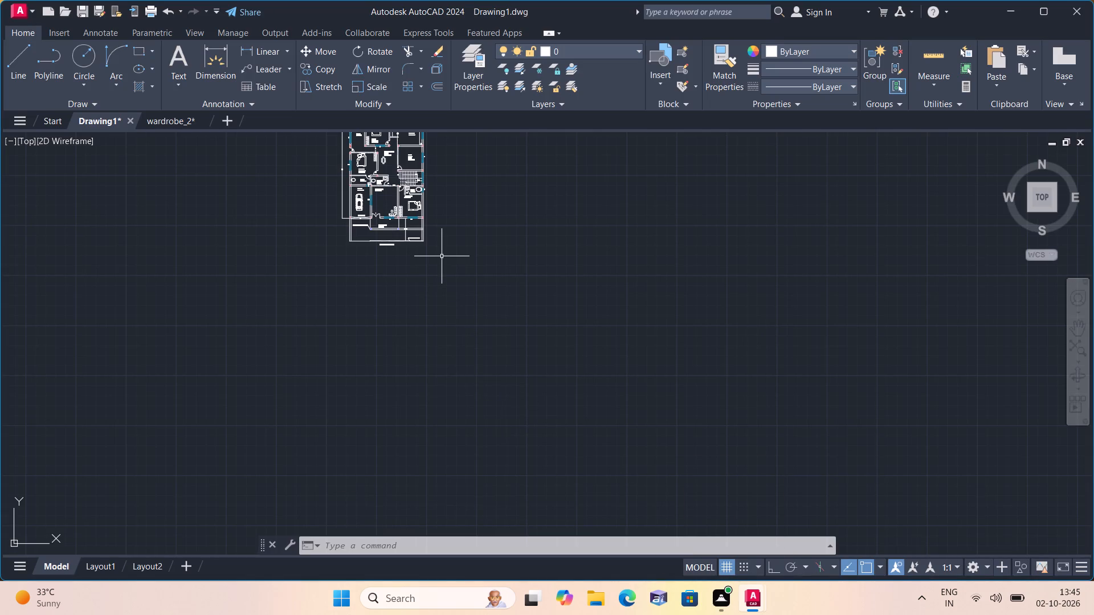
middle_drag(376, 248, 377, 259)
middle_drag(377, 259, 396, 340)
scroll(360, 266, up, 4)
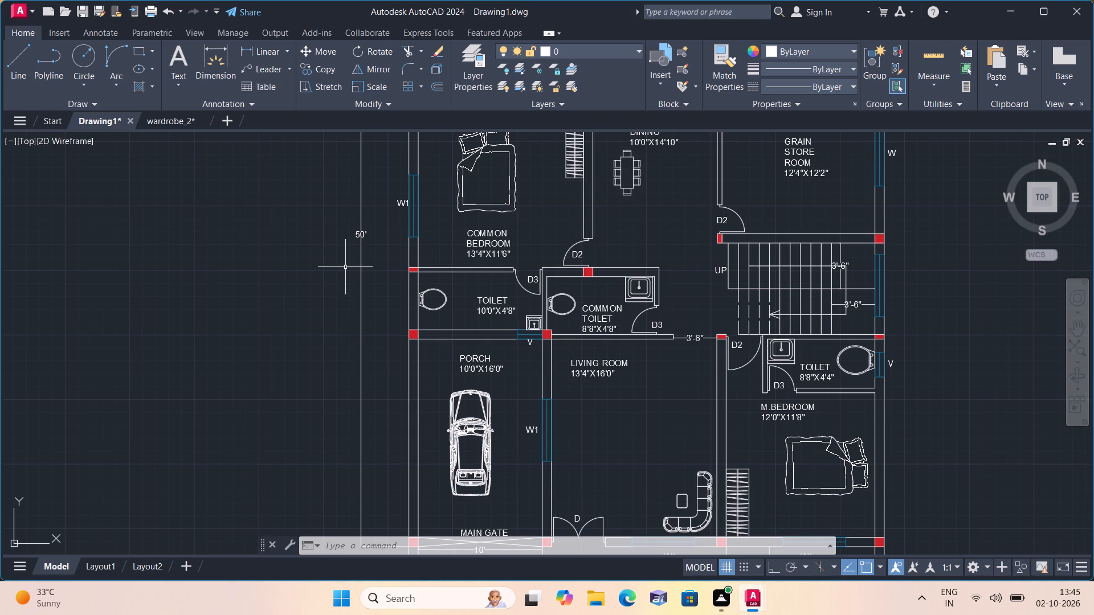
scroll(345, 267, down, 1)
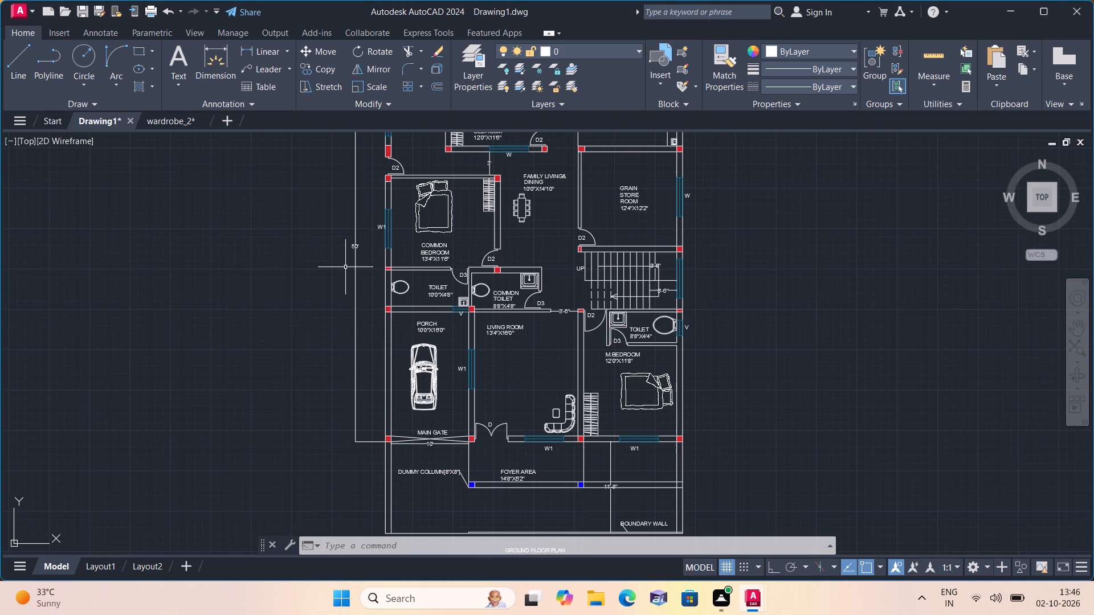
scroll(345, 267, up, 1)
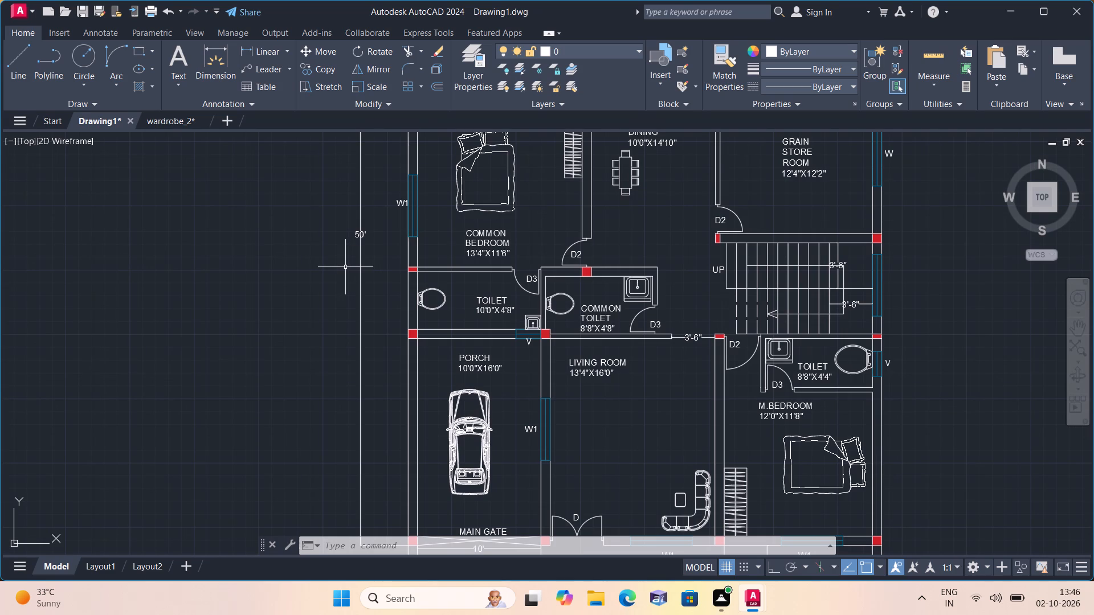
scroll(347, 270, up, 1)
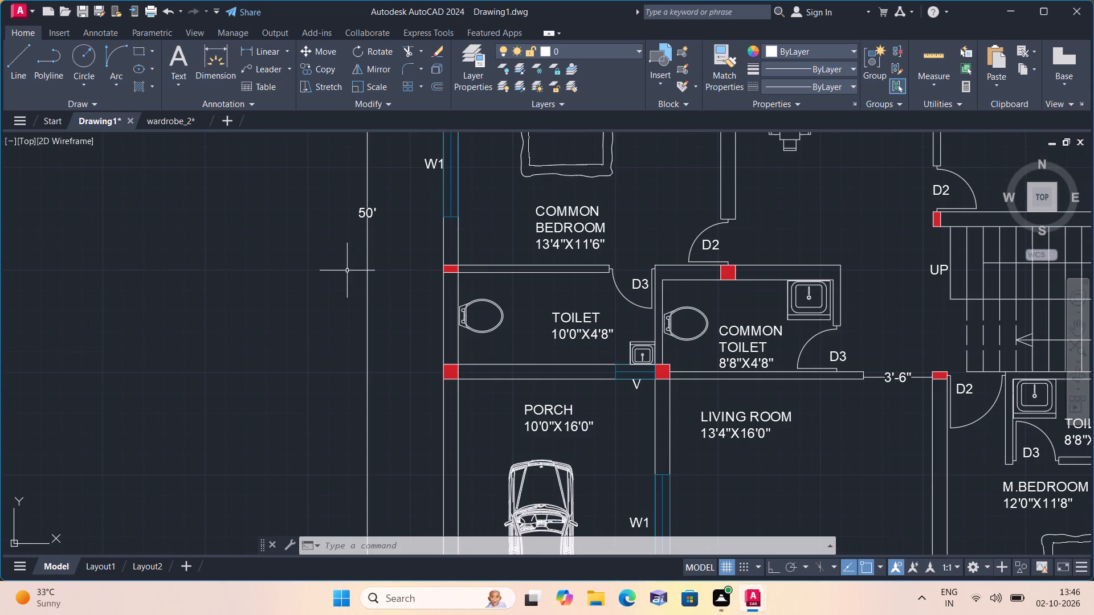
Look over the front part of the floor plan, including the porch, main gate, foyer area, boundary wall and title.
scroll(513, 366, down, 2)
middle_drag(515, 367, 470, 289)
scroll(501, 441, up, 2)
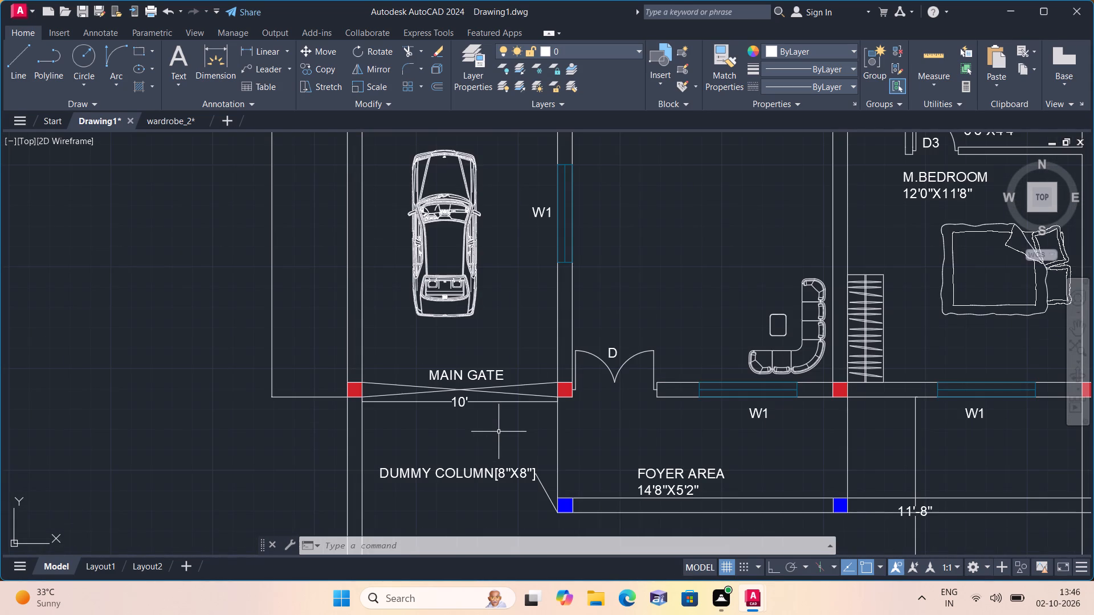
scroll(499, 432, up, 1)
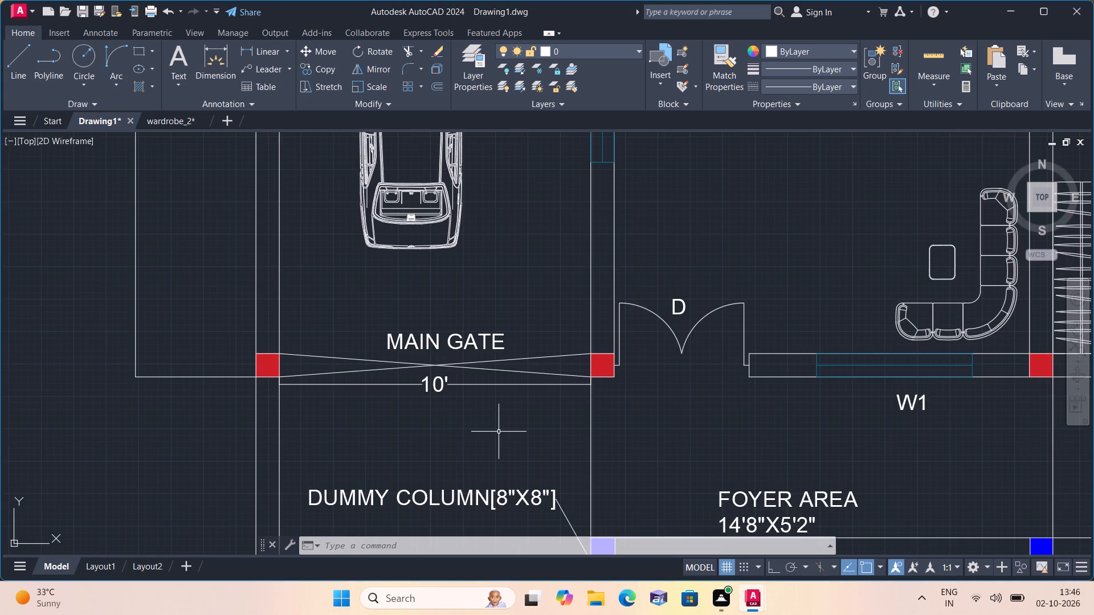
scroll(486, 431, down, 1)
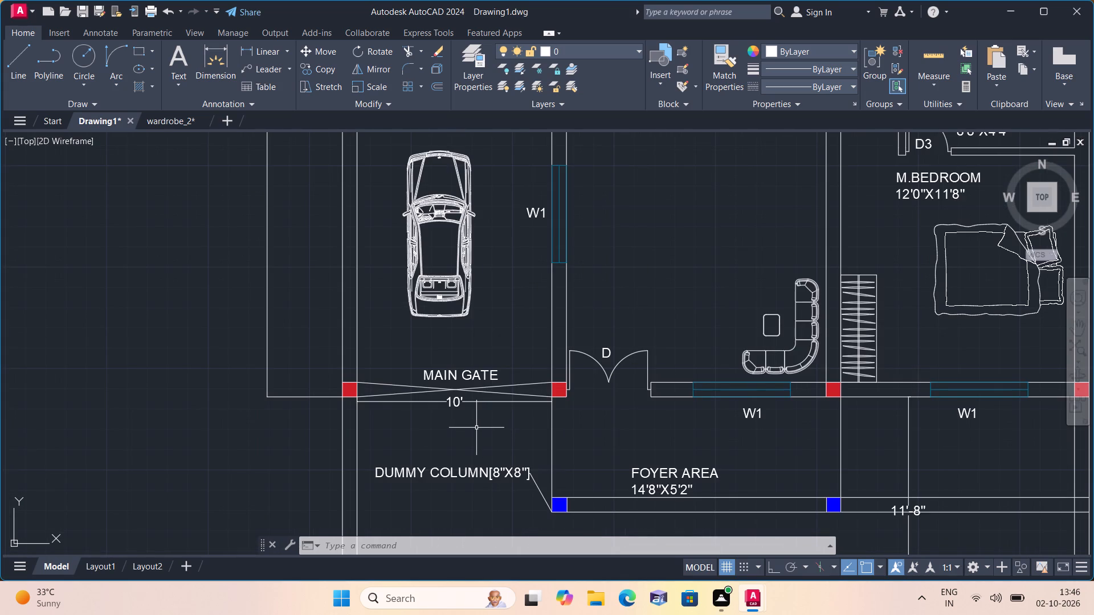
scroll(476, 428, down, 1)
middle_drag(473, 430, 447, 381)
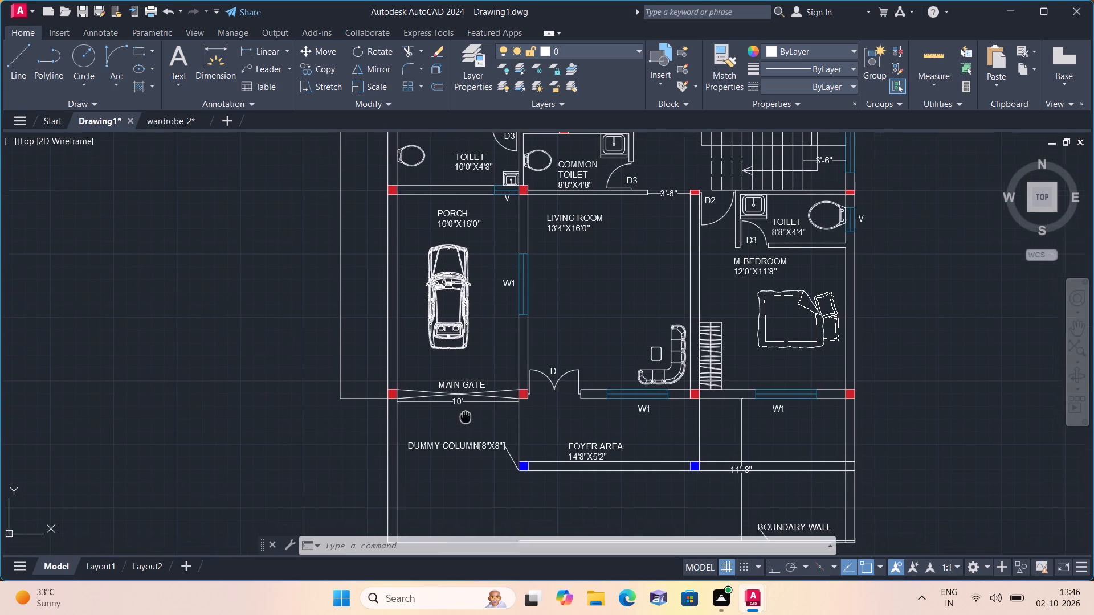
middle_drag(447, 381, 423, 335)
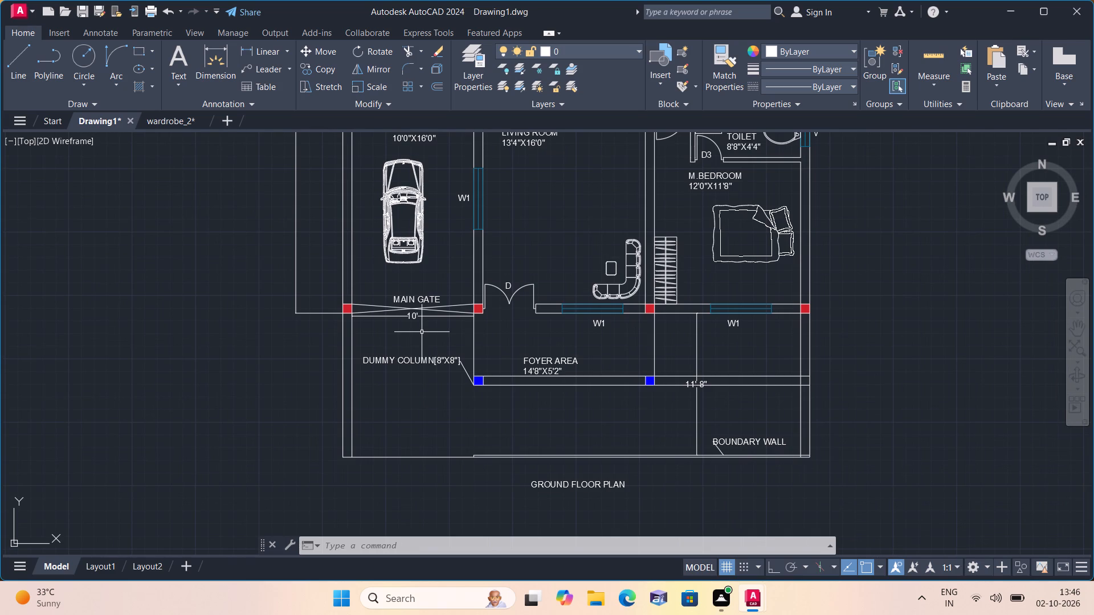
scroll(448, 335, down, 1)
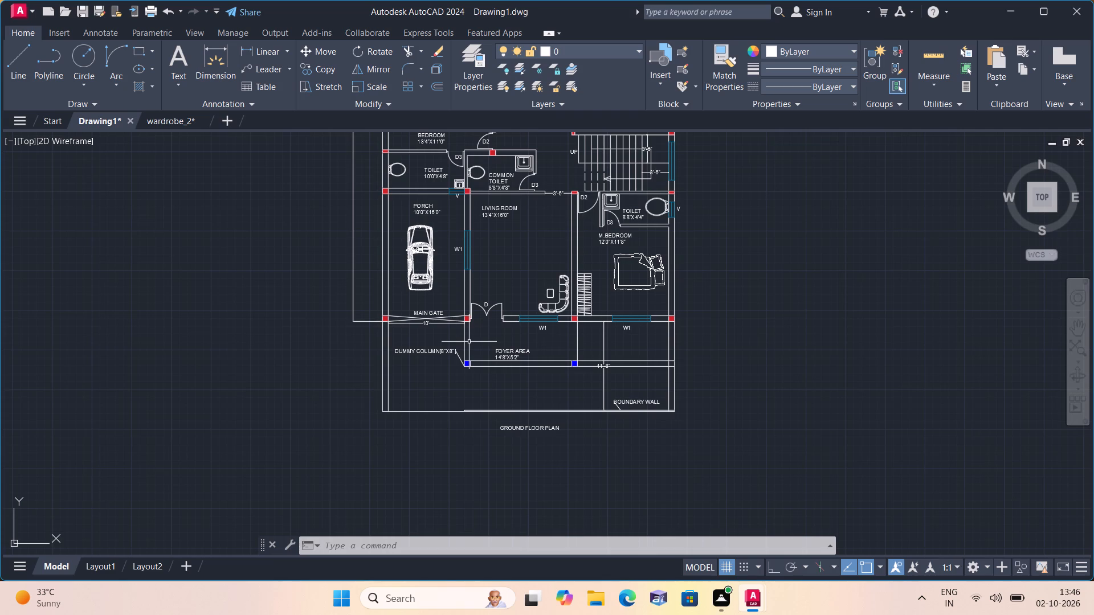
scroll(516, 338, down, 1)
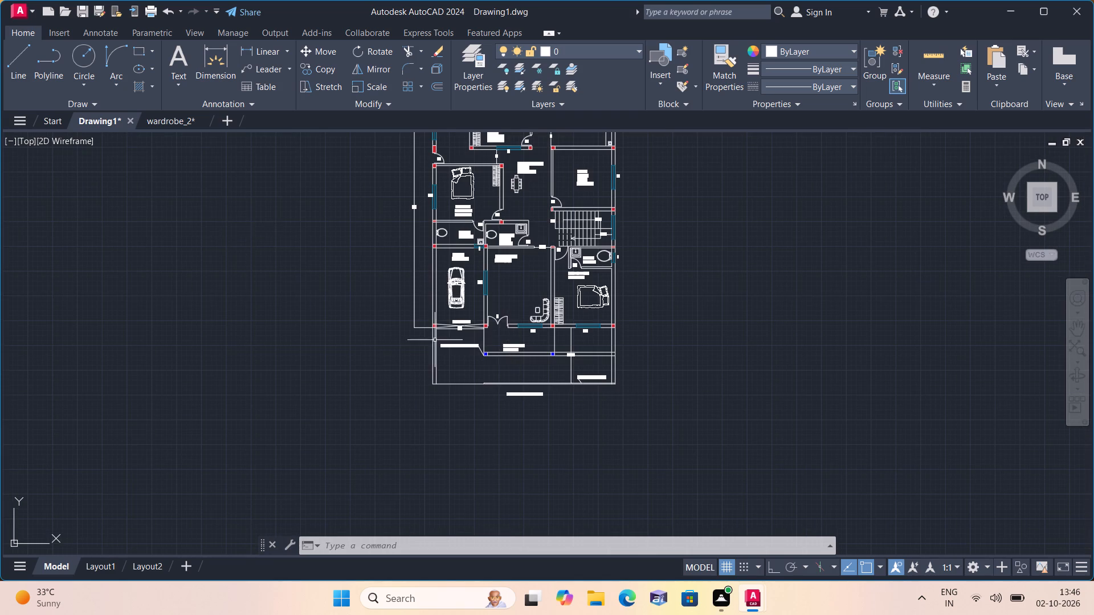
Close the wardrobe_2 drawing, saving its changes.
click(199, 117)
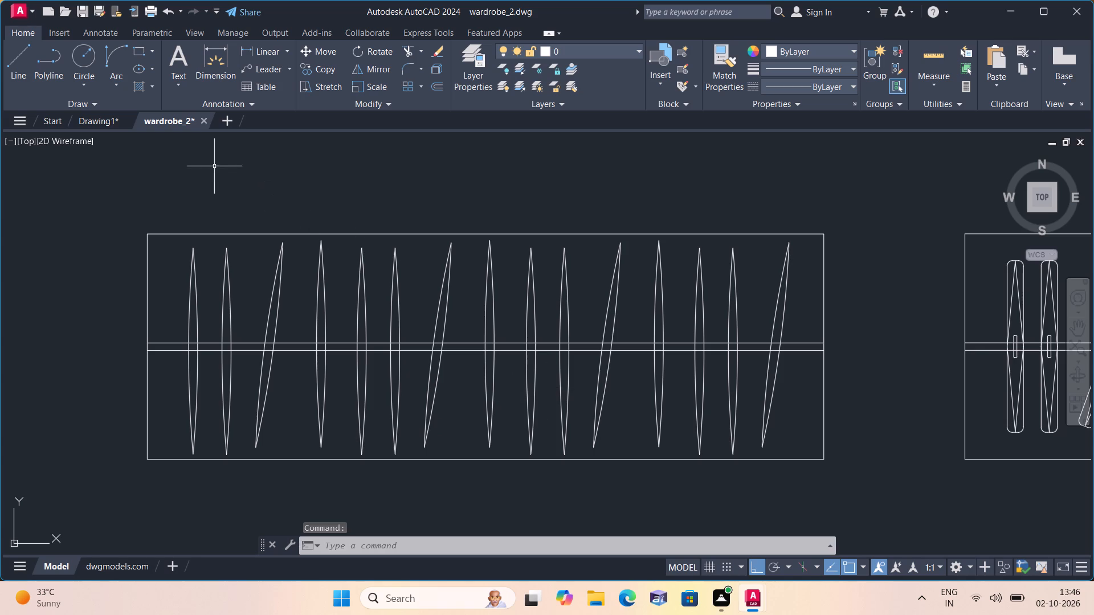
click(203, 118)
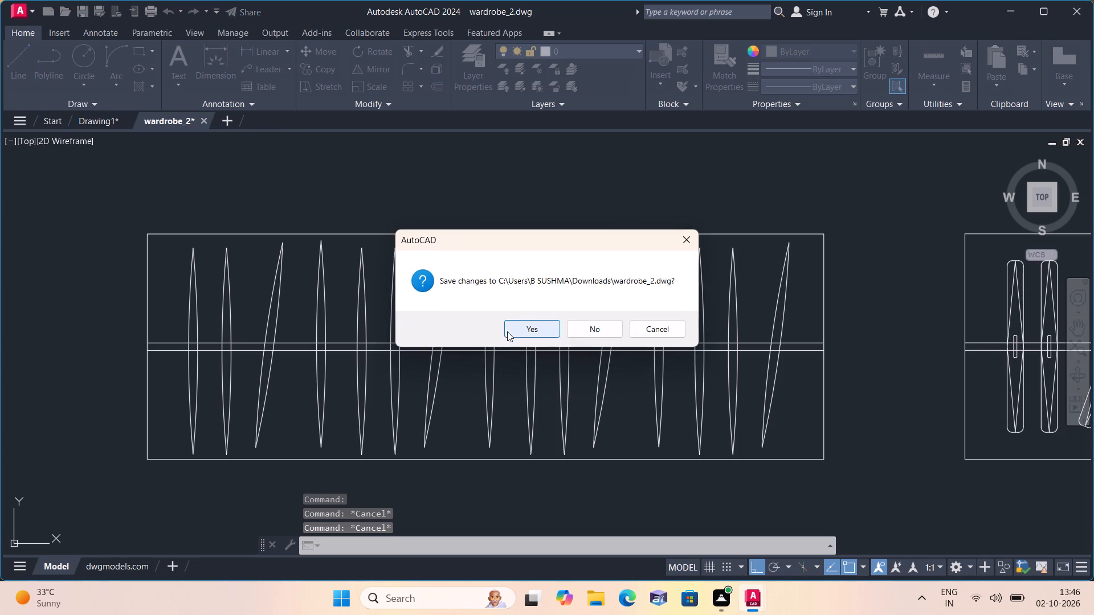
click(507, 333)
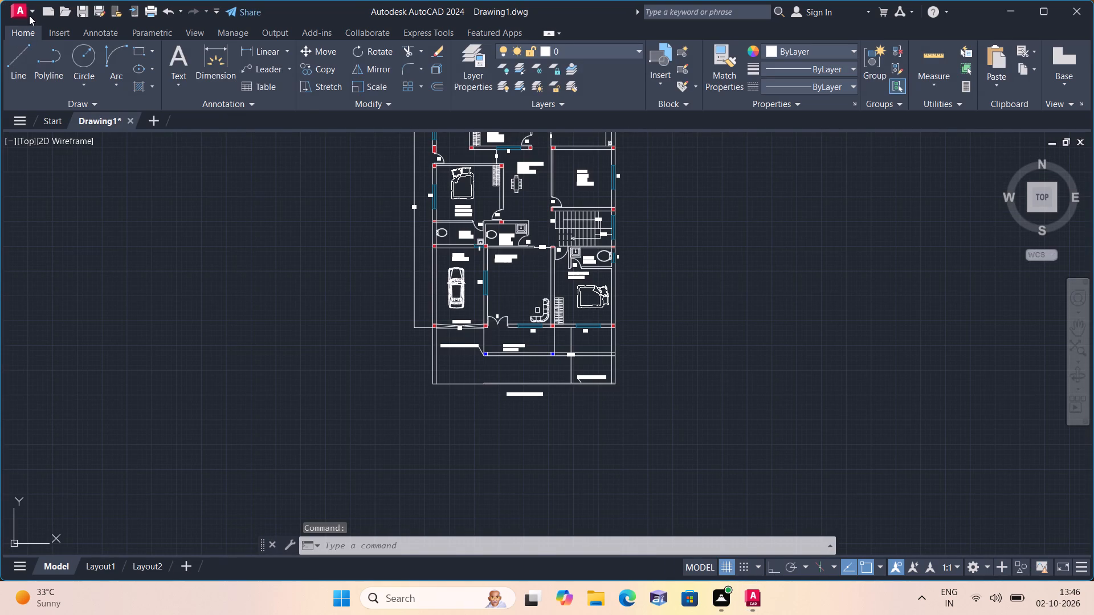
Save the floor plan drawing in the Downloads folder under the file name v.
click(26, 12)
click(64, 152)
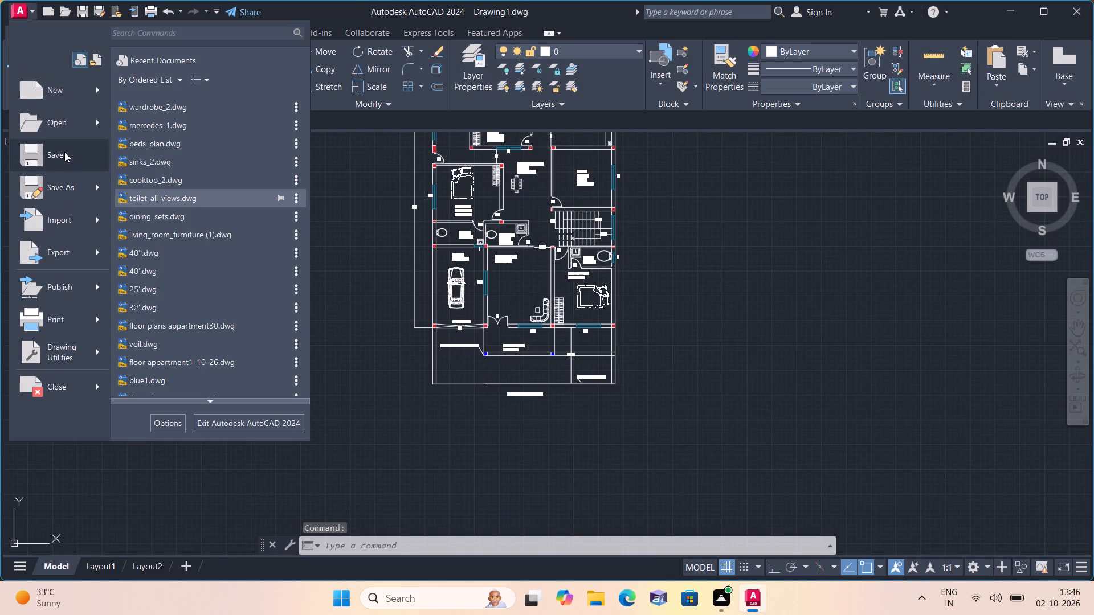
click(526, 430)
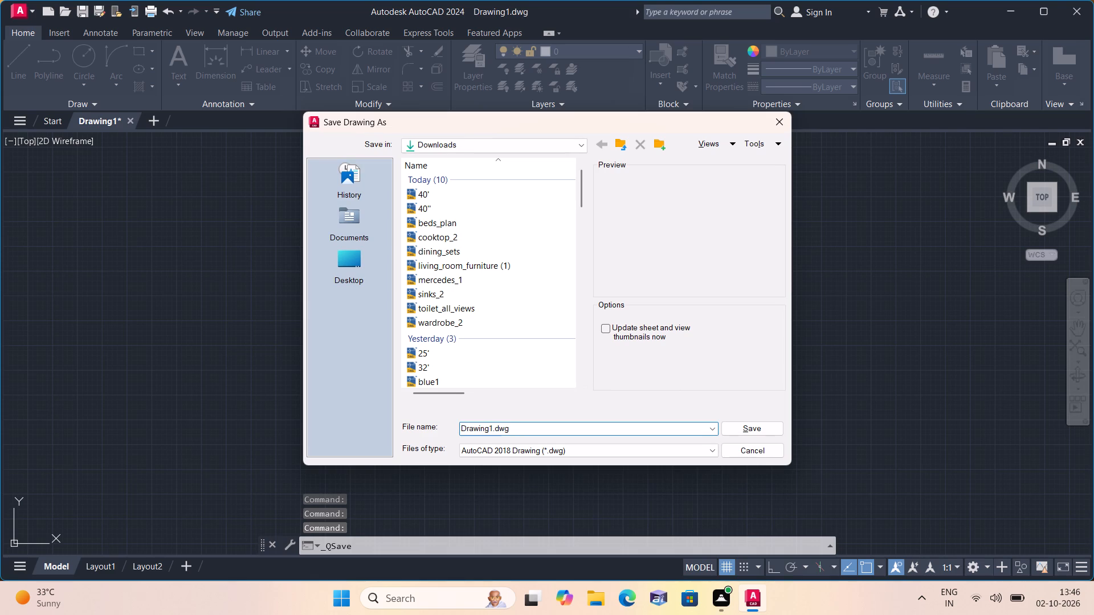
key(BackSpace)
key(BackSpace)
key(BackSpace)
key(BackSpace)
key(BackSpace)
key(BackSpace)
key(BackSpace)
key(BackSpace)
key(BackSpace)
key(BackSpace)
key(BackSpace)
key(BackSpace)
key(BackSpace)
key(BackSpace)
key(BackSpace)
key(BackSpace)
key(BackSpace)
key(BackSpace)
key(BackSpace)
key(BackSpace)
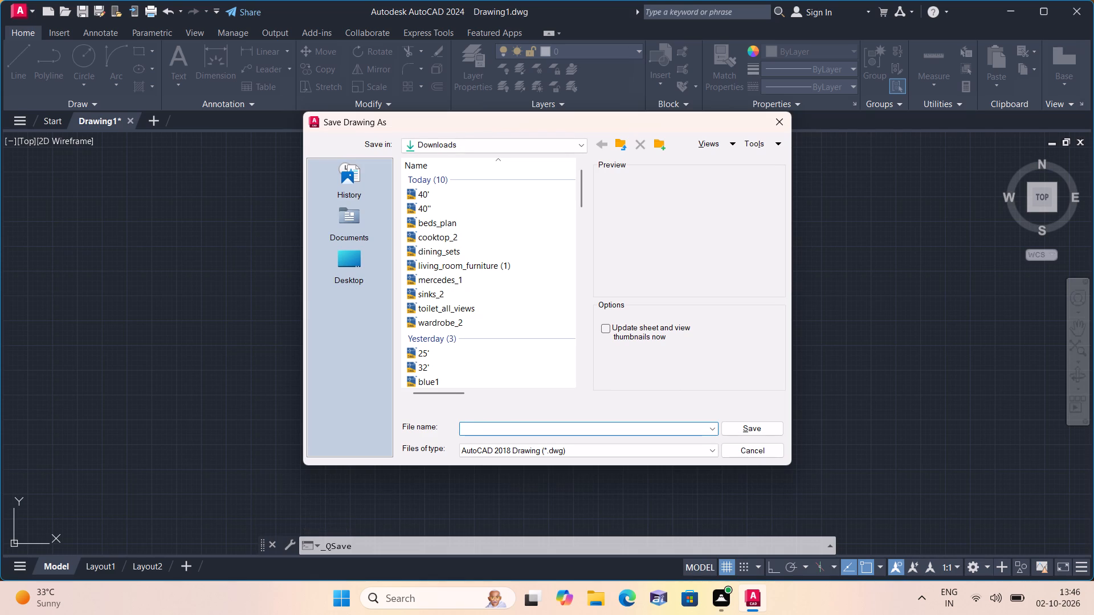
key(v)
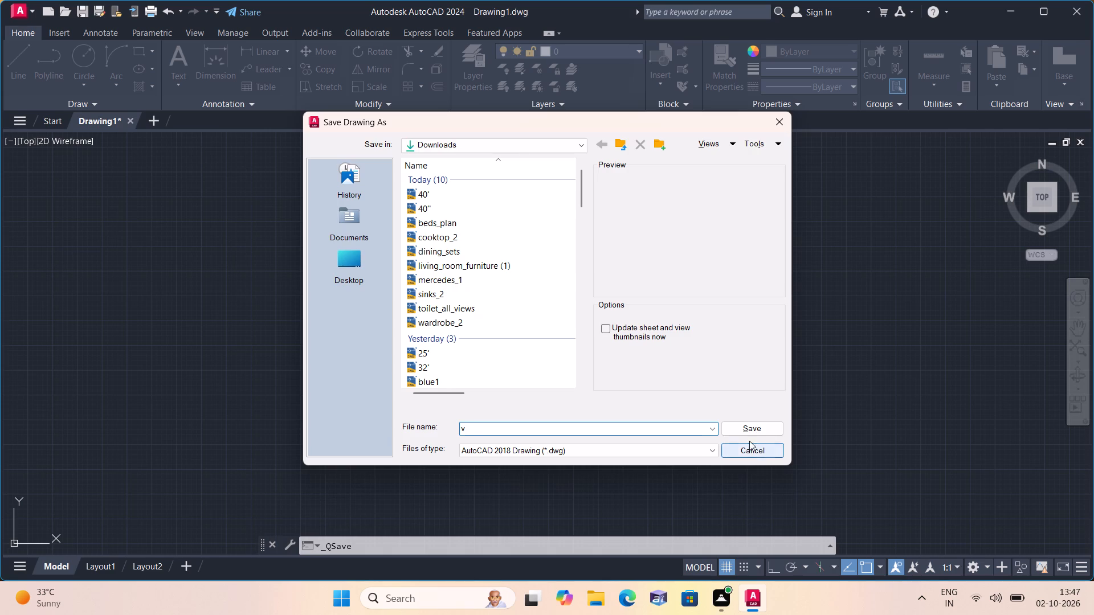
click(746, 432)
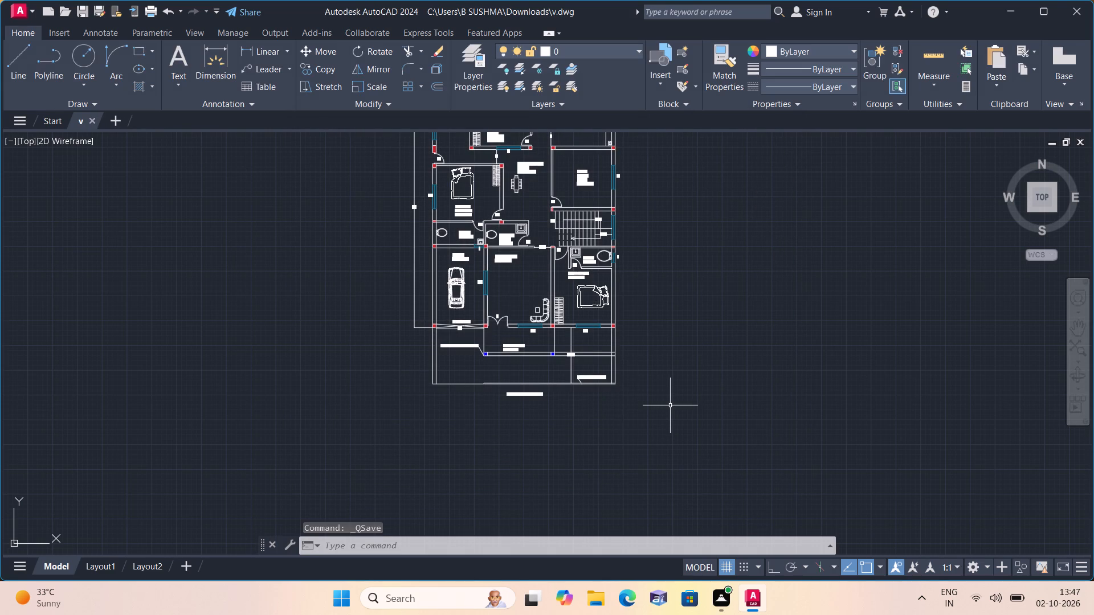
Set up a plot with the DWG To PDF.pc3 plotter and ISO A4 (297.00 x 210.00 MM) paper.
text(plot)
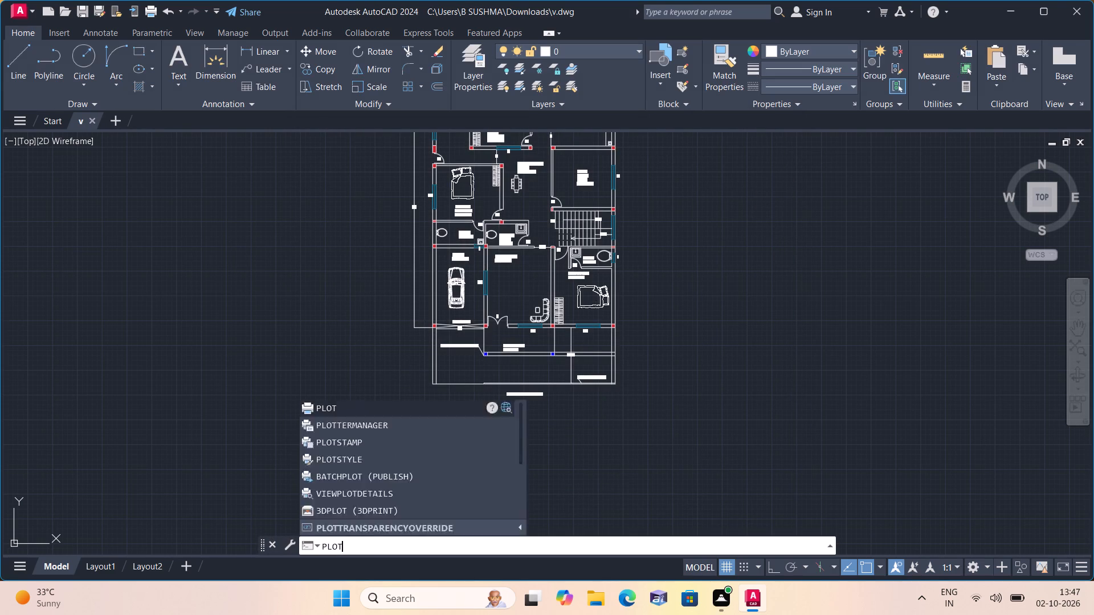
key(space)
click(453, 194)
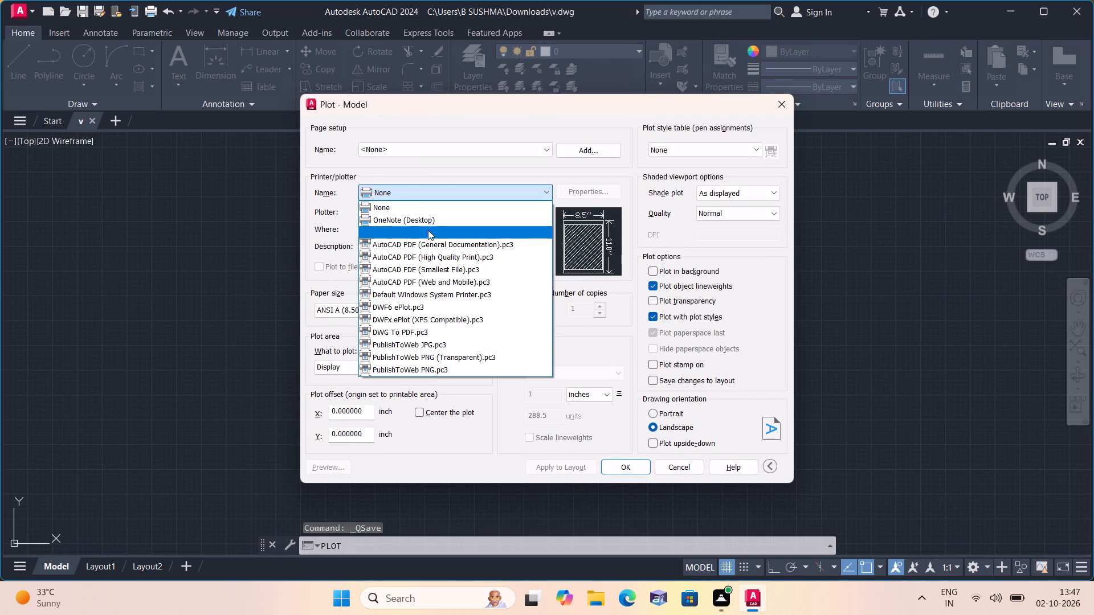
click(407, 333)
click(407, 307)
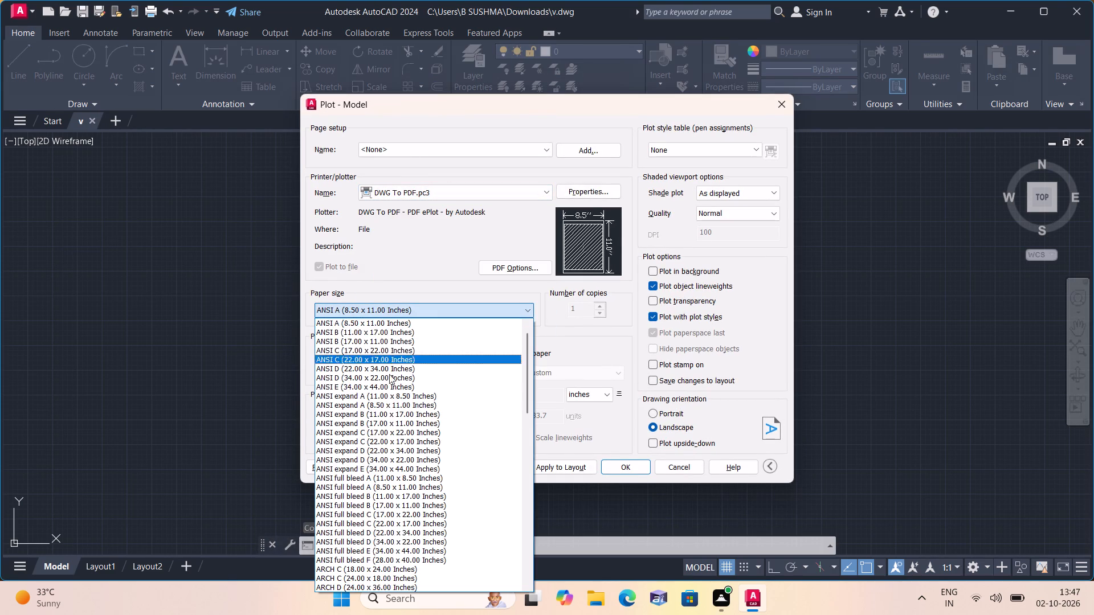
scroll(386, 415, down, 5)
scroll(386, 514, down, 7)
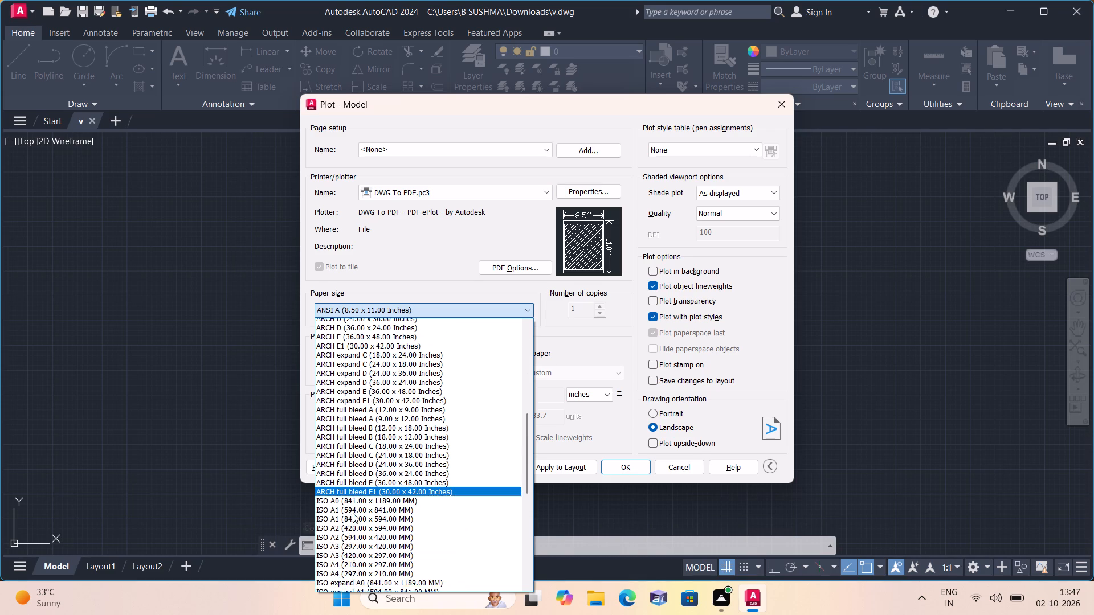
click(347, 513)
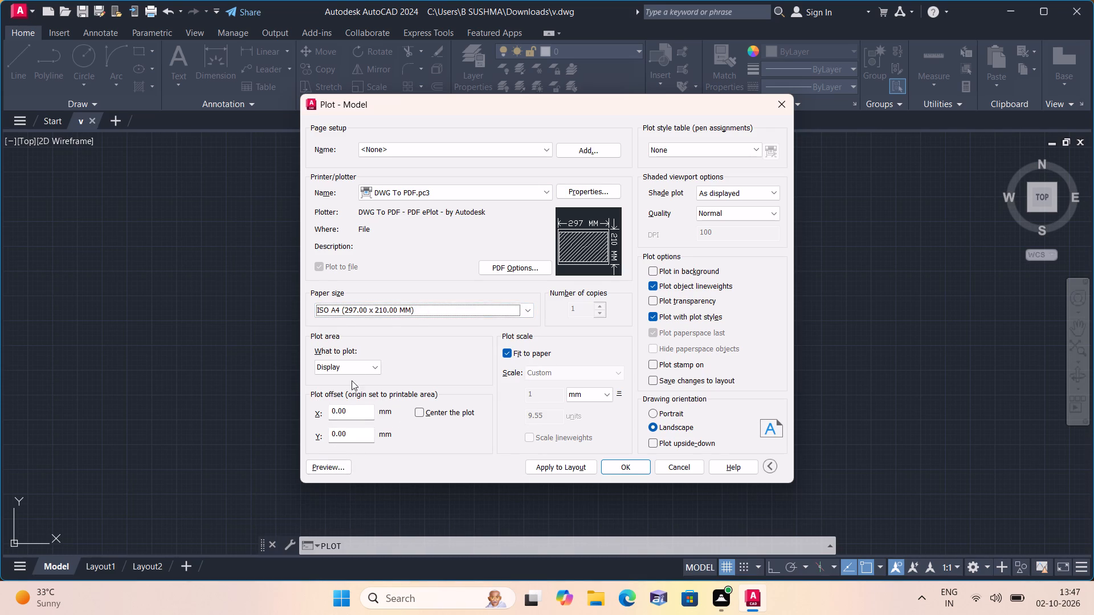
Define the plot area as a window around the whole floor plan with its title, and center the plot.
click(350, 367)
click(346, 406)
scroll(345, 330, down, 2)
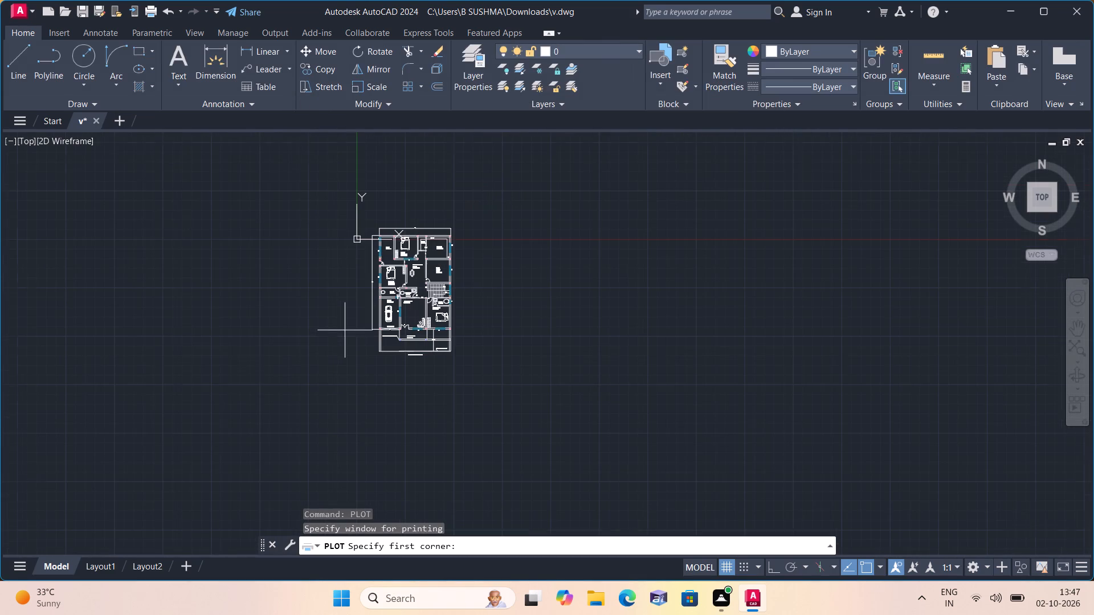
click(333, 204)
click(540, 433)
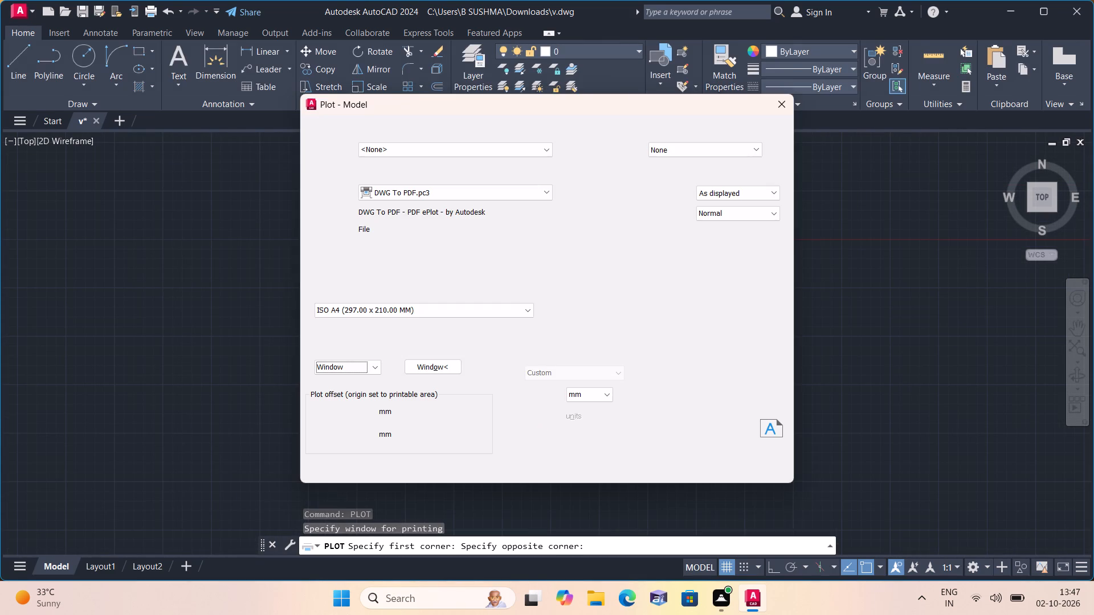
click(419, 413)
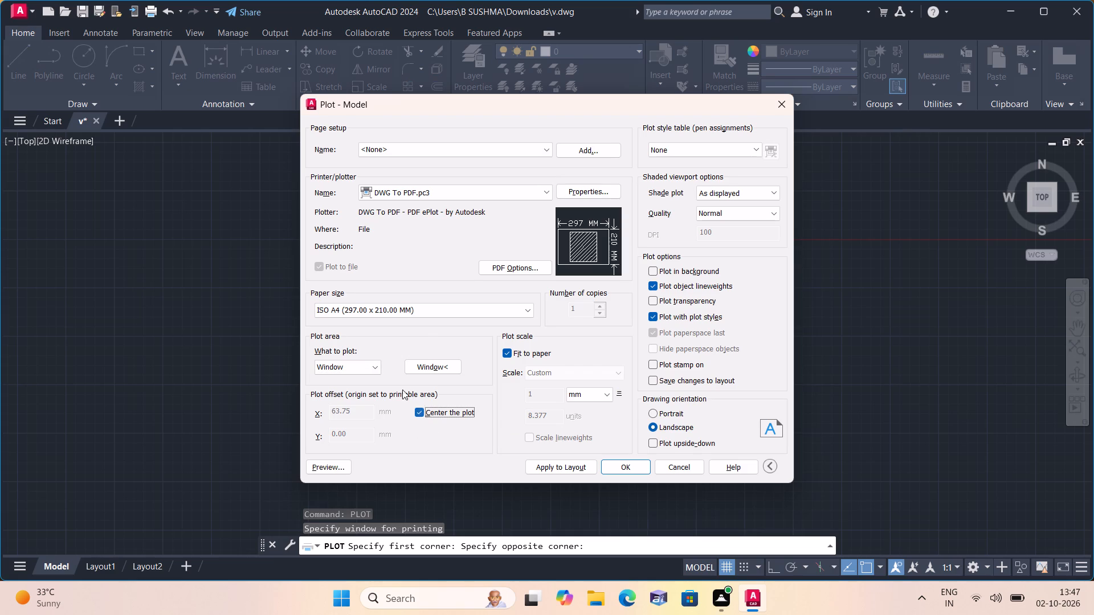
Assign the acad.ctb plot style table to all layouts and apply the plot settings to the layout.
click(709, 152)
click(692, 177)
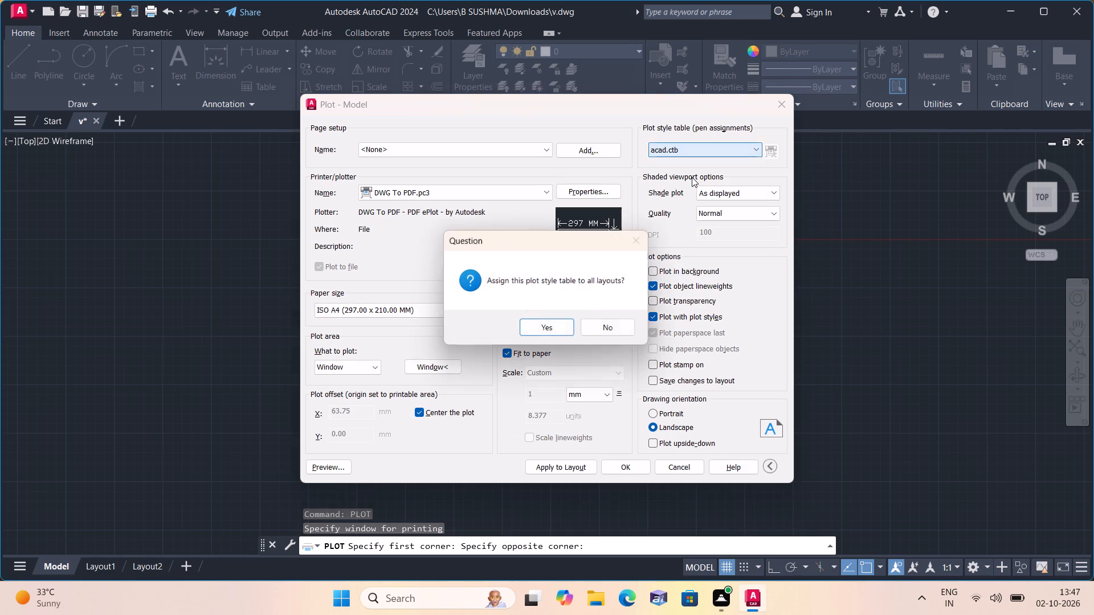
click(544, 329)
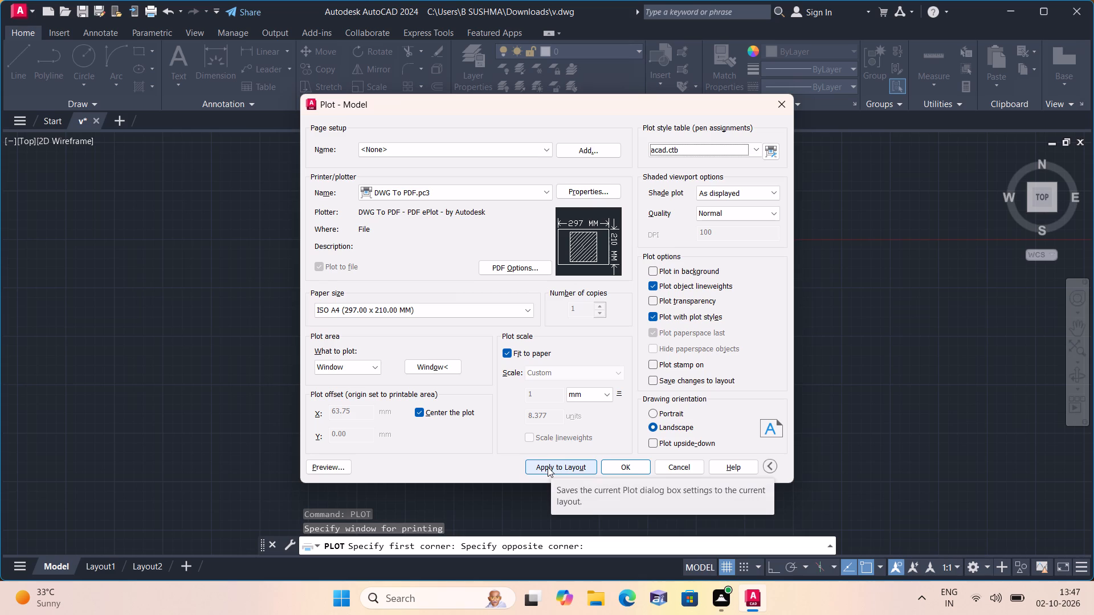
click(548, 467)
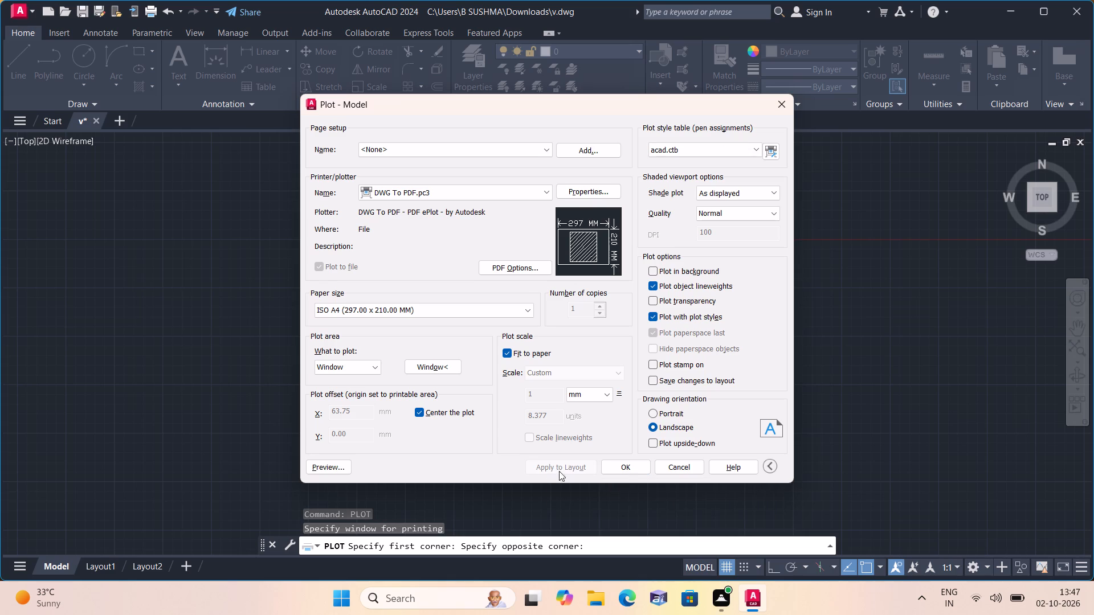
Plot the floor plan to the PDF file v-Model.pdf in the Documents folder.
click(622, 470)
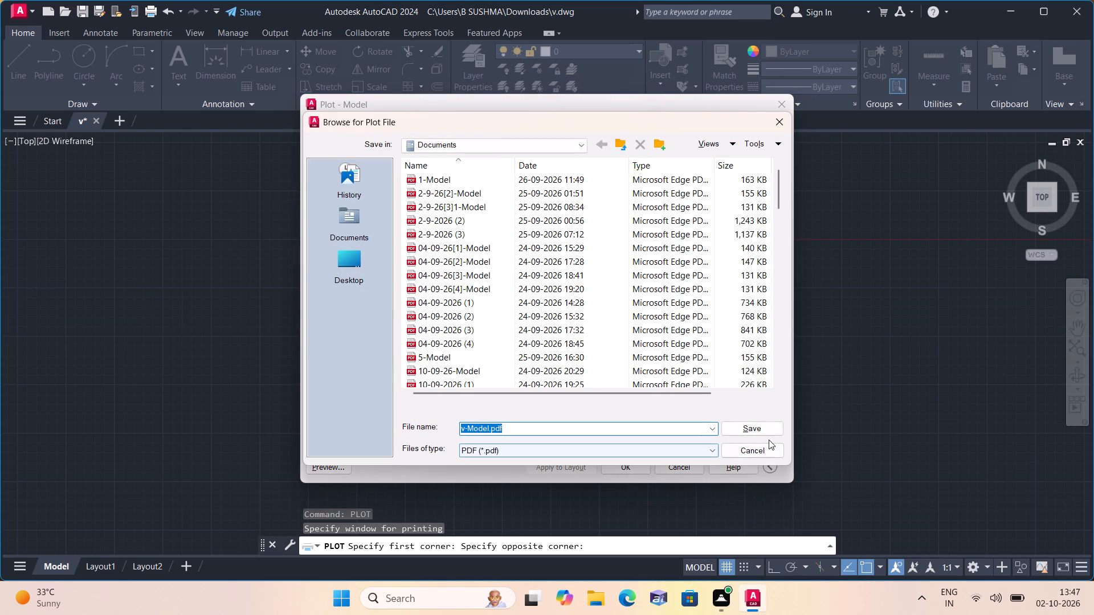
click(757, 427)
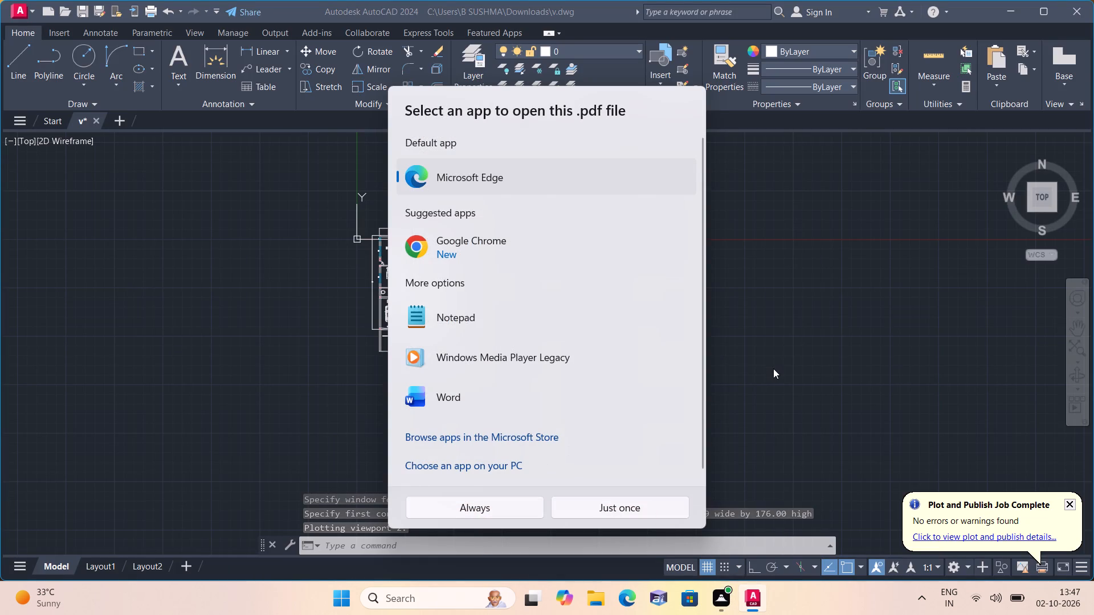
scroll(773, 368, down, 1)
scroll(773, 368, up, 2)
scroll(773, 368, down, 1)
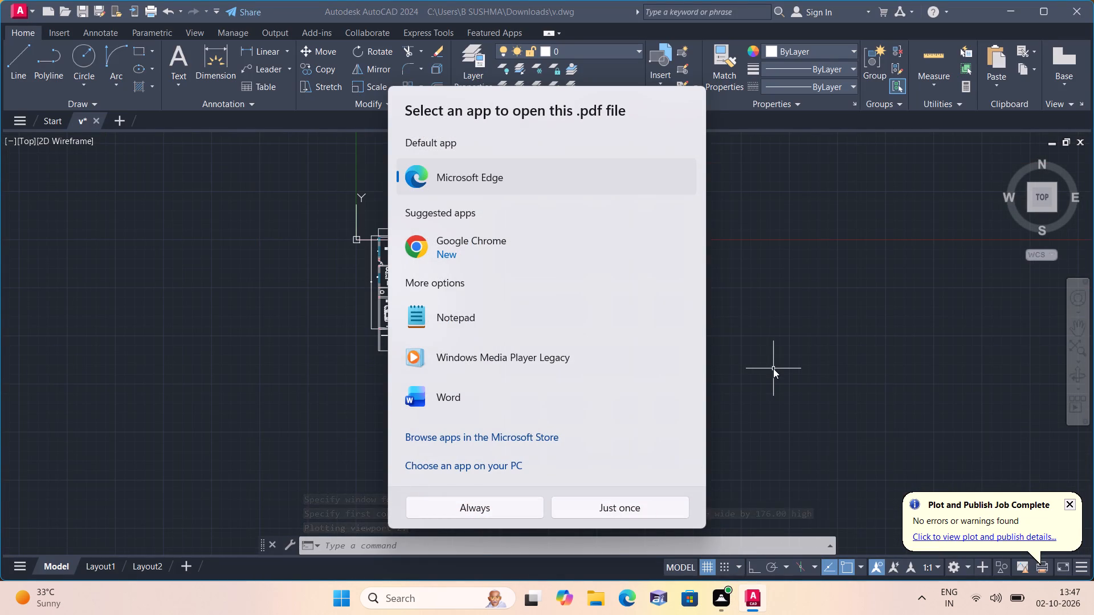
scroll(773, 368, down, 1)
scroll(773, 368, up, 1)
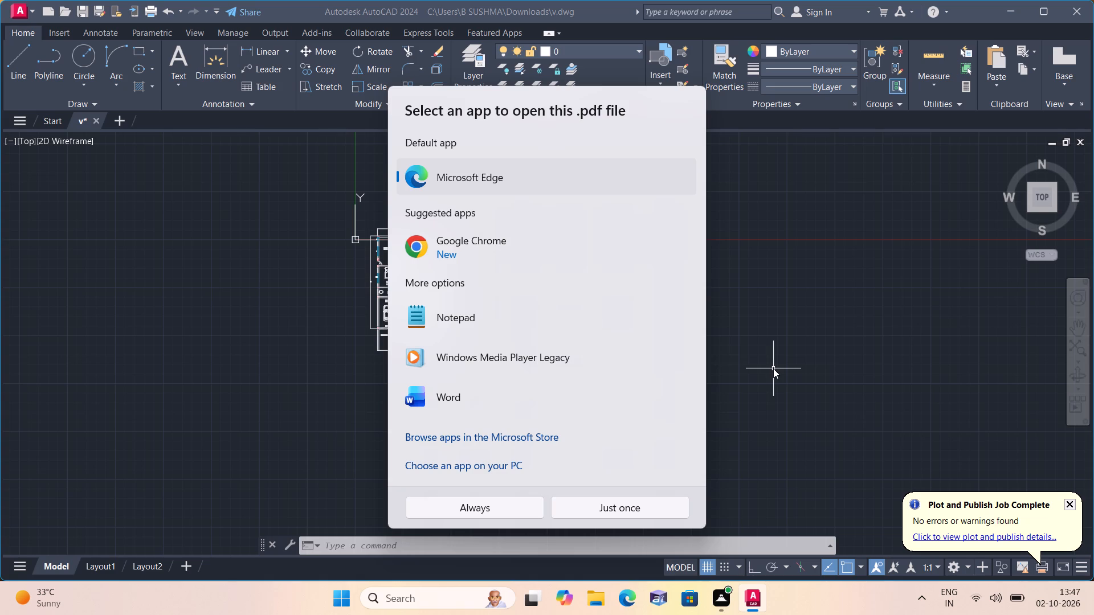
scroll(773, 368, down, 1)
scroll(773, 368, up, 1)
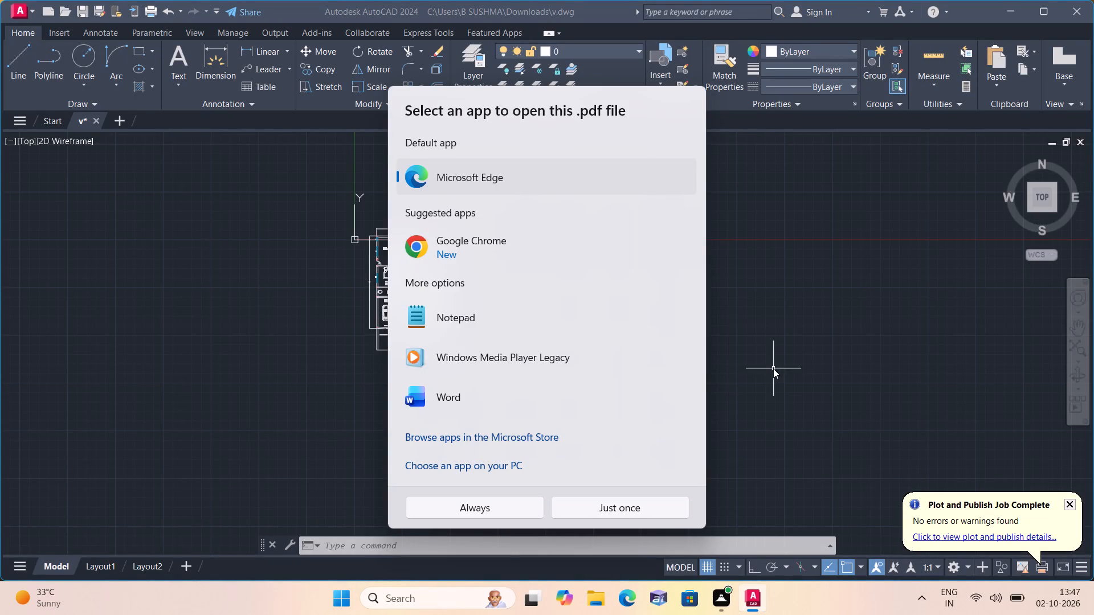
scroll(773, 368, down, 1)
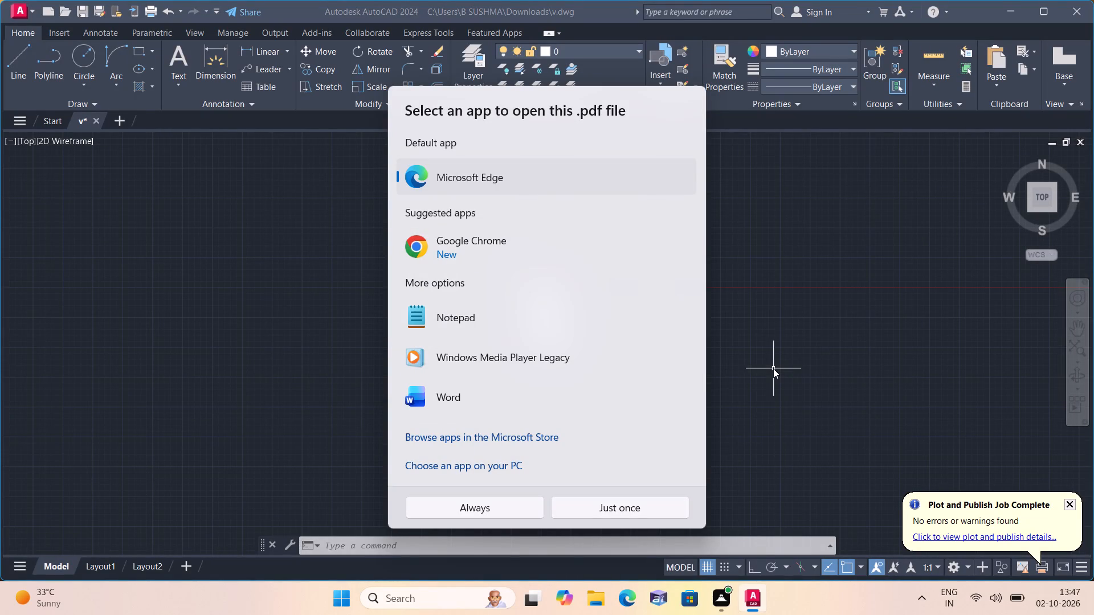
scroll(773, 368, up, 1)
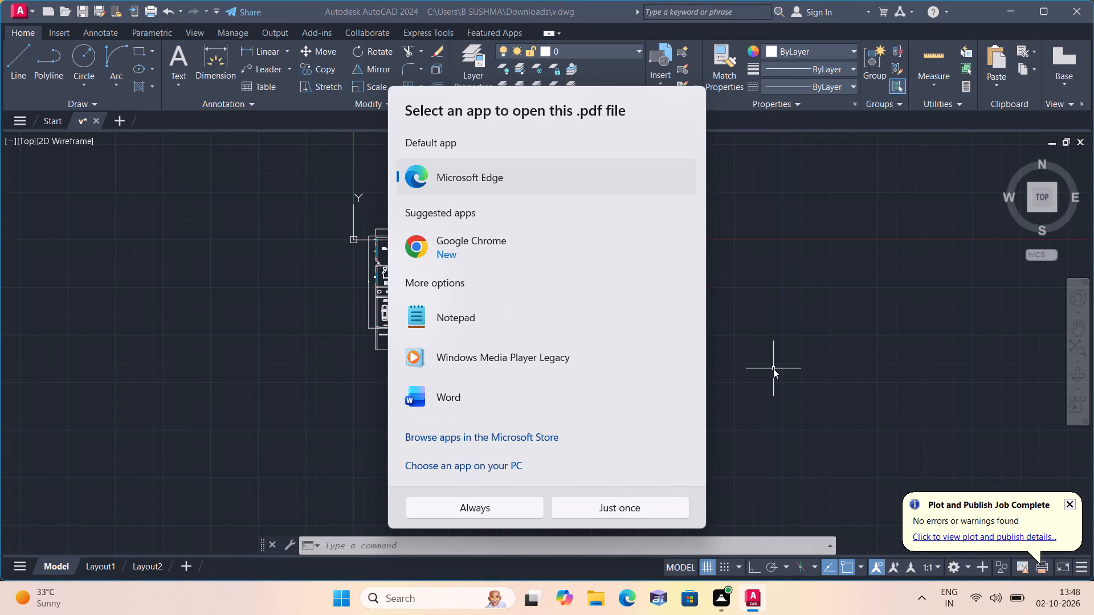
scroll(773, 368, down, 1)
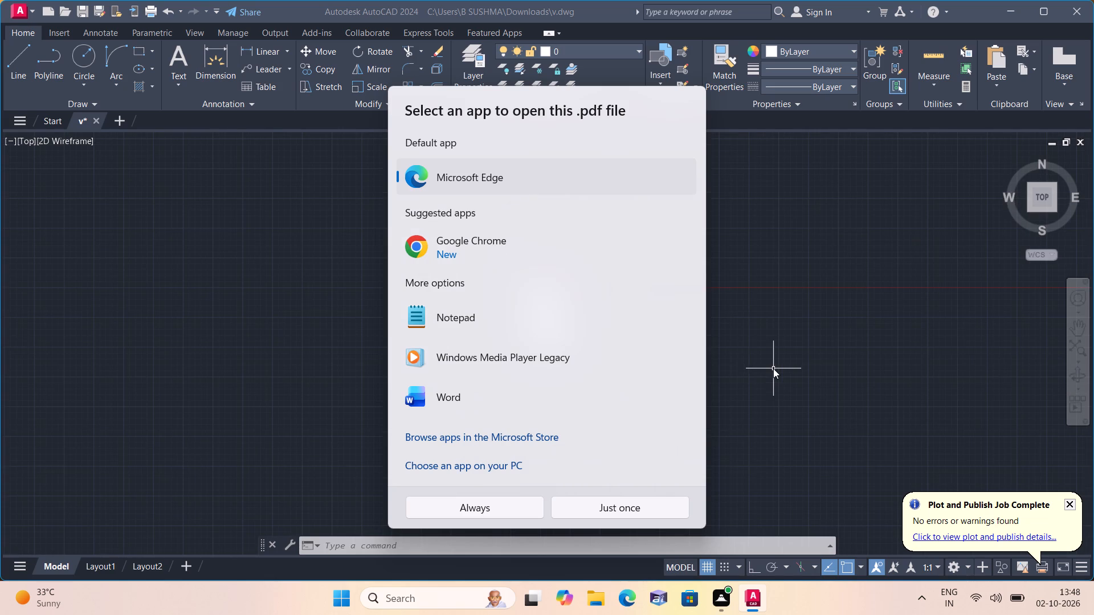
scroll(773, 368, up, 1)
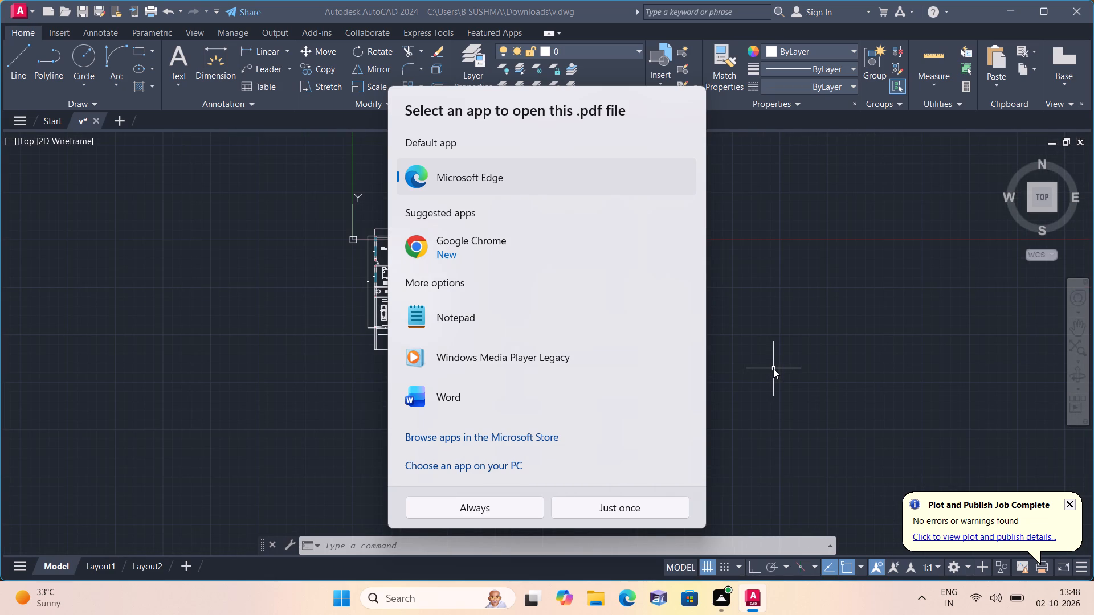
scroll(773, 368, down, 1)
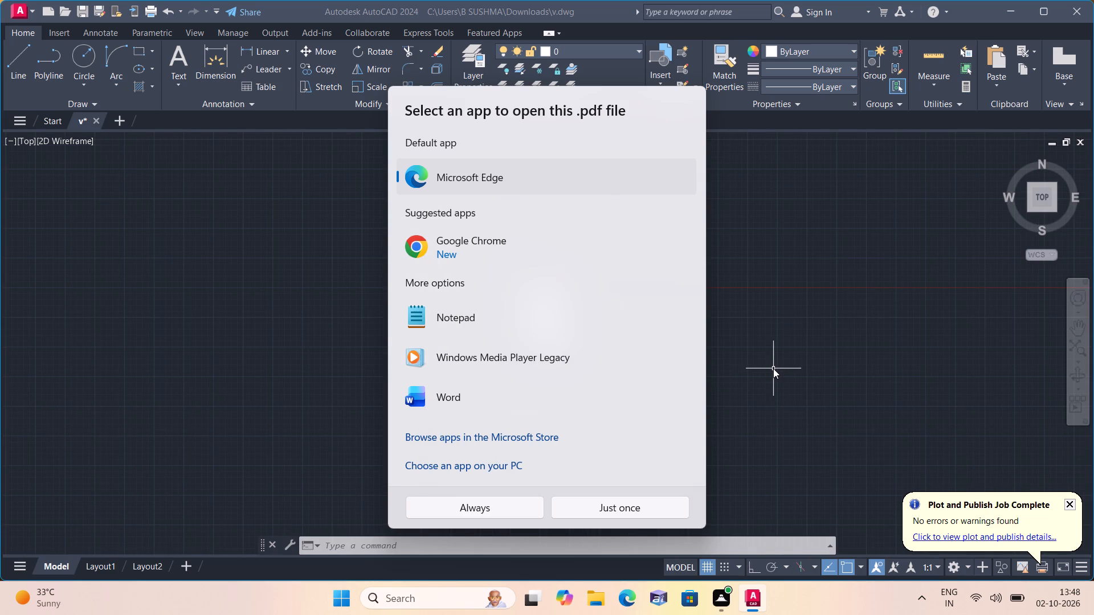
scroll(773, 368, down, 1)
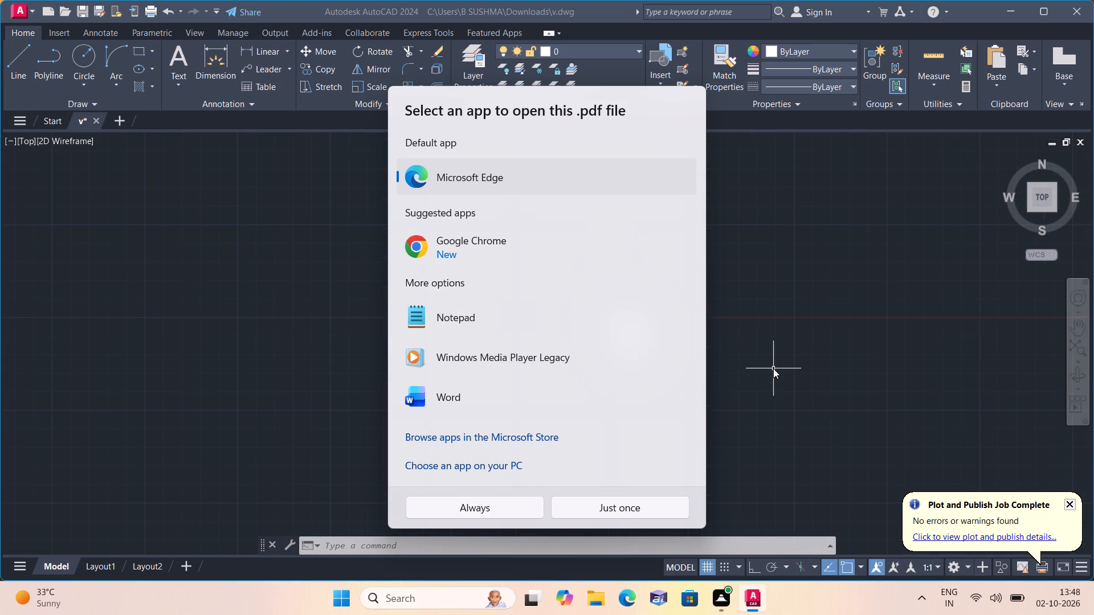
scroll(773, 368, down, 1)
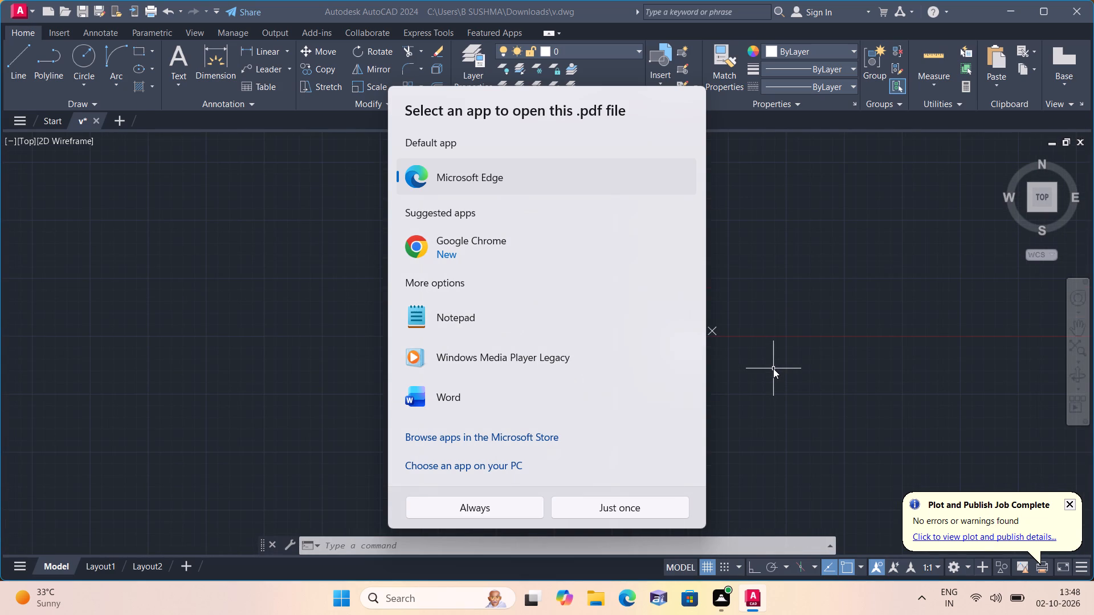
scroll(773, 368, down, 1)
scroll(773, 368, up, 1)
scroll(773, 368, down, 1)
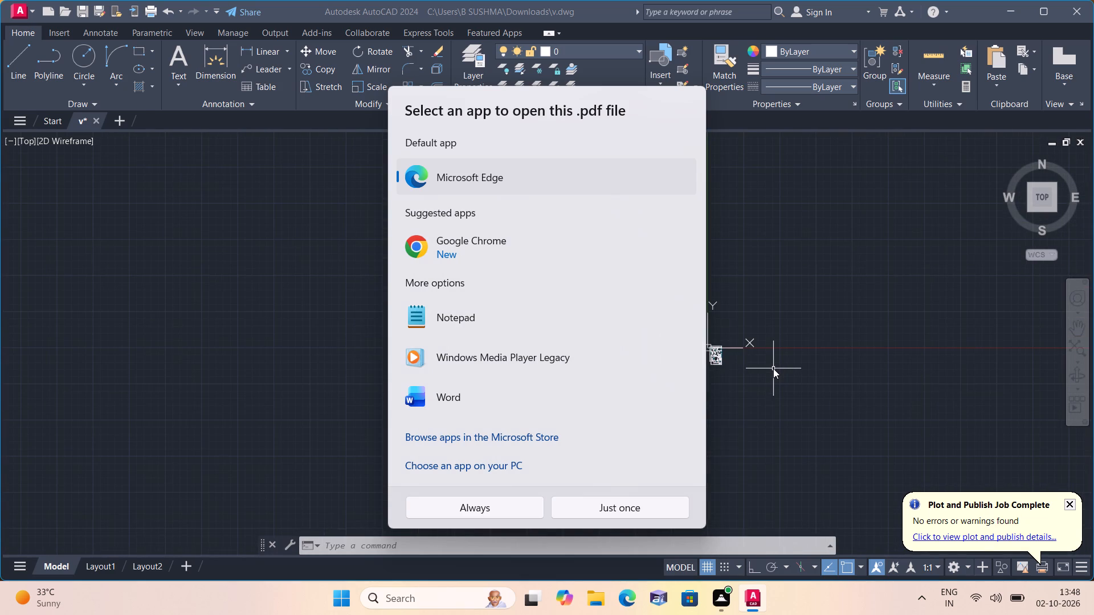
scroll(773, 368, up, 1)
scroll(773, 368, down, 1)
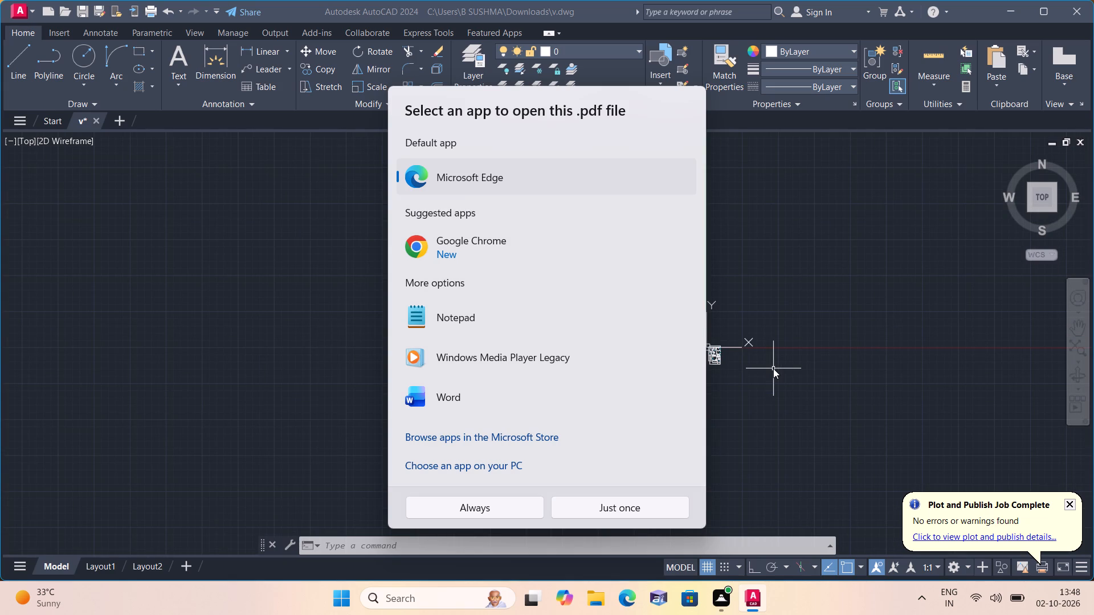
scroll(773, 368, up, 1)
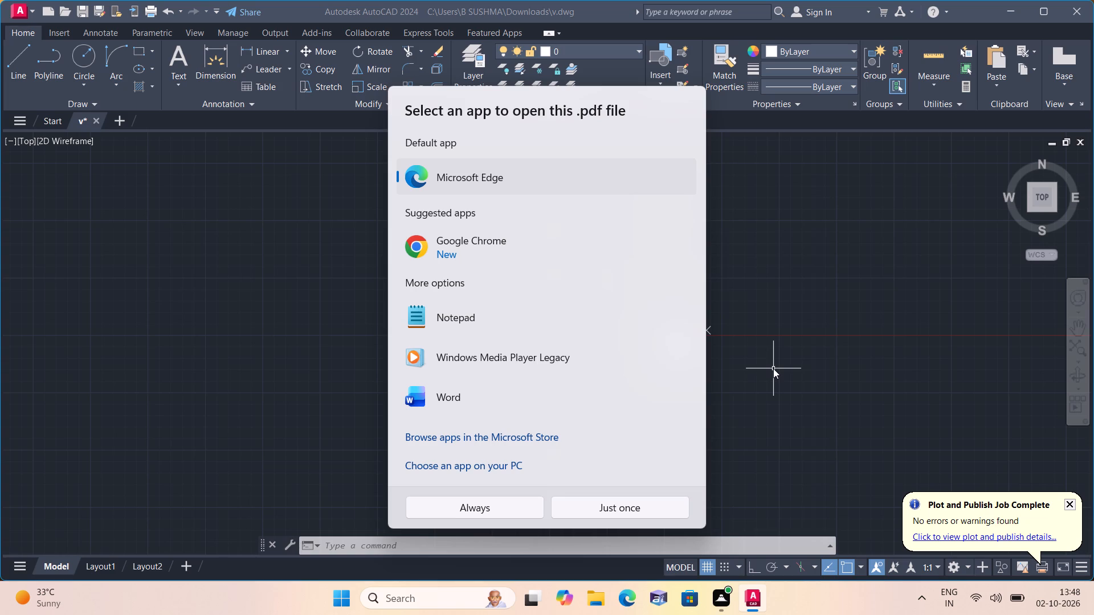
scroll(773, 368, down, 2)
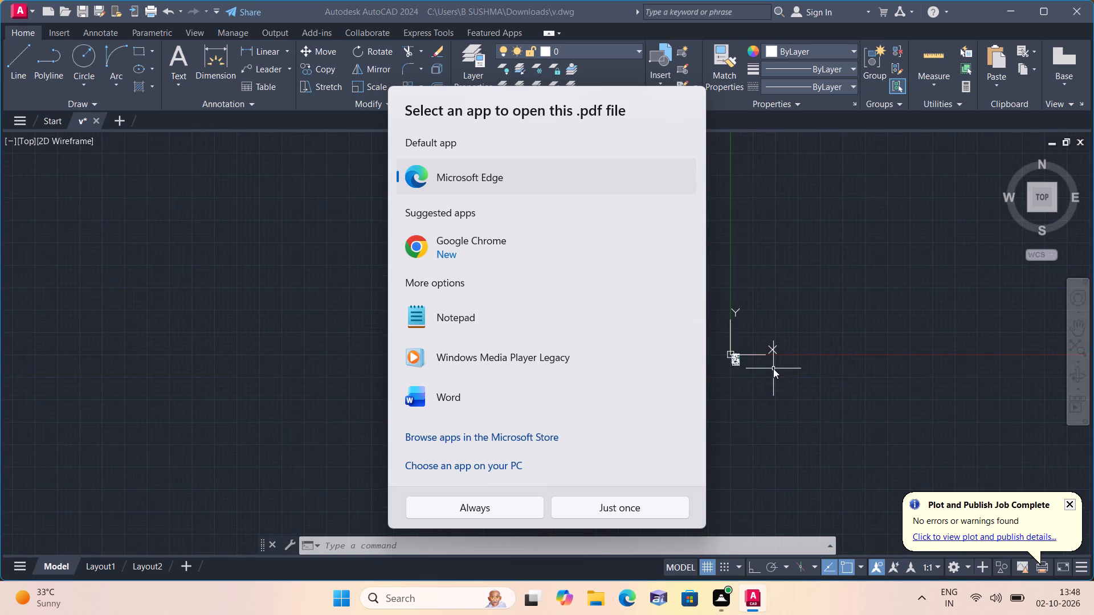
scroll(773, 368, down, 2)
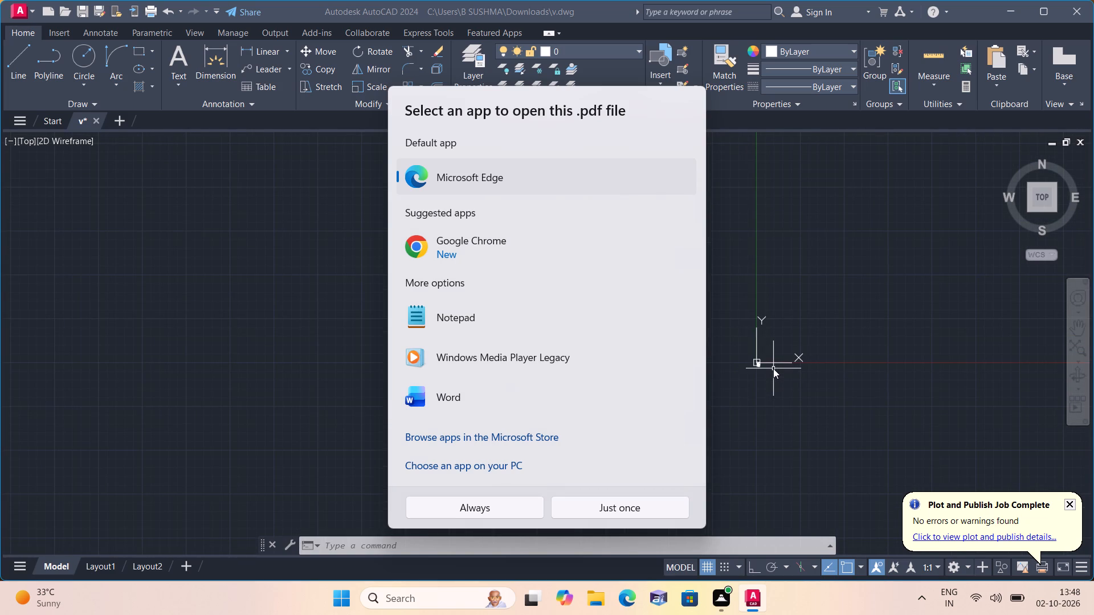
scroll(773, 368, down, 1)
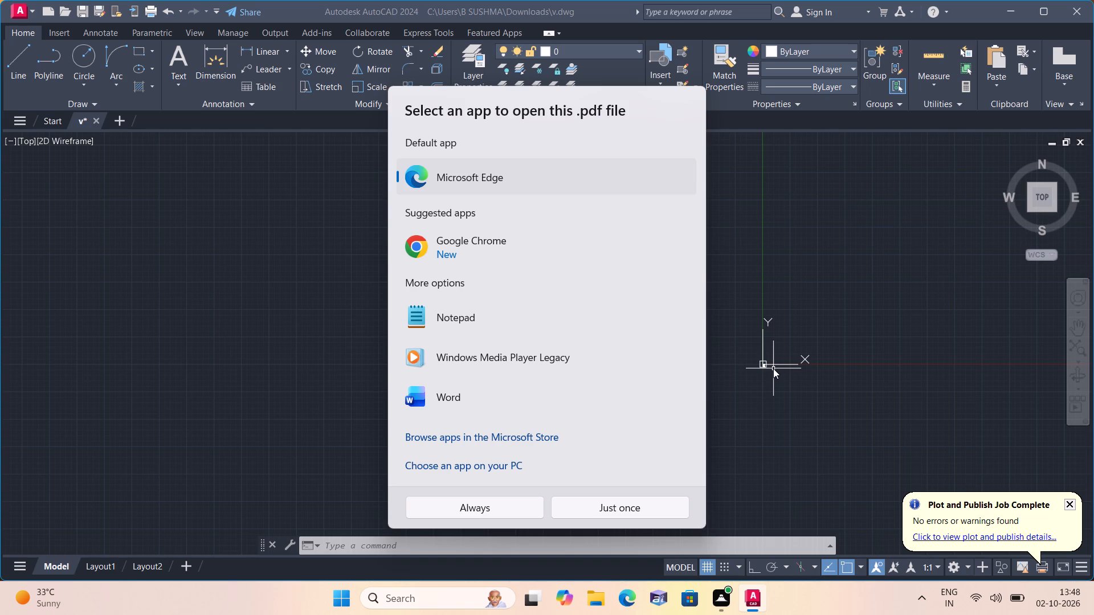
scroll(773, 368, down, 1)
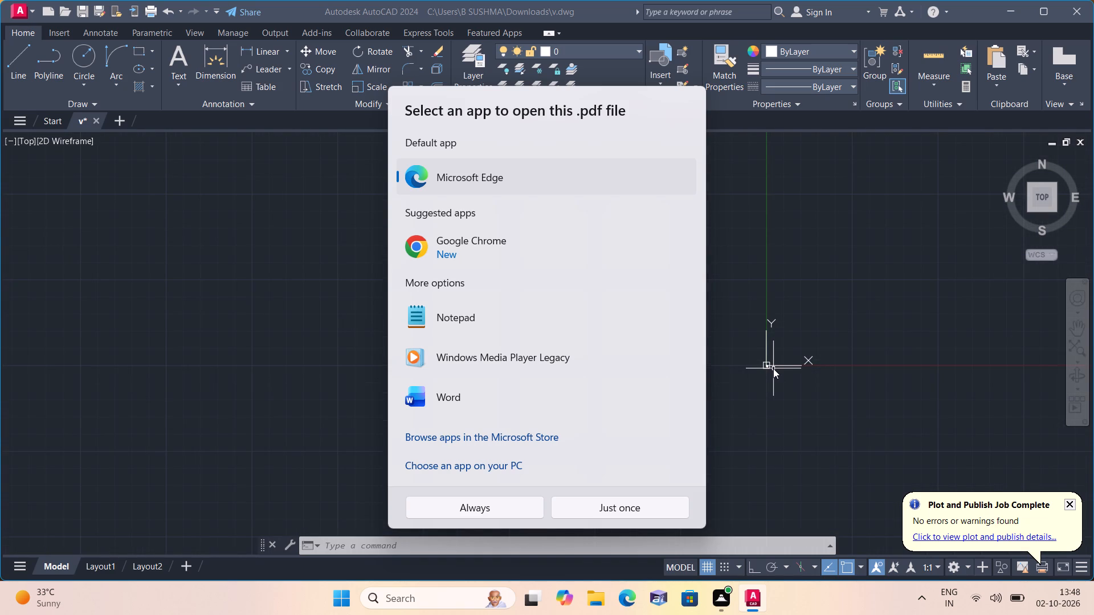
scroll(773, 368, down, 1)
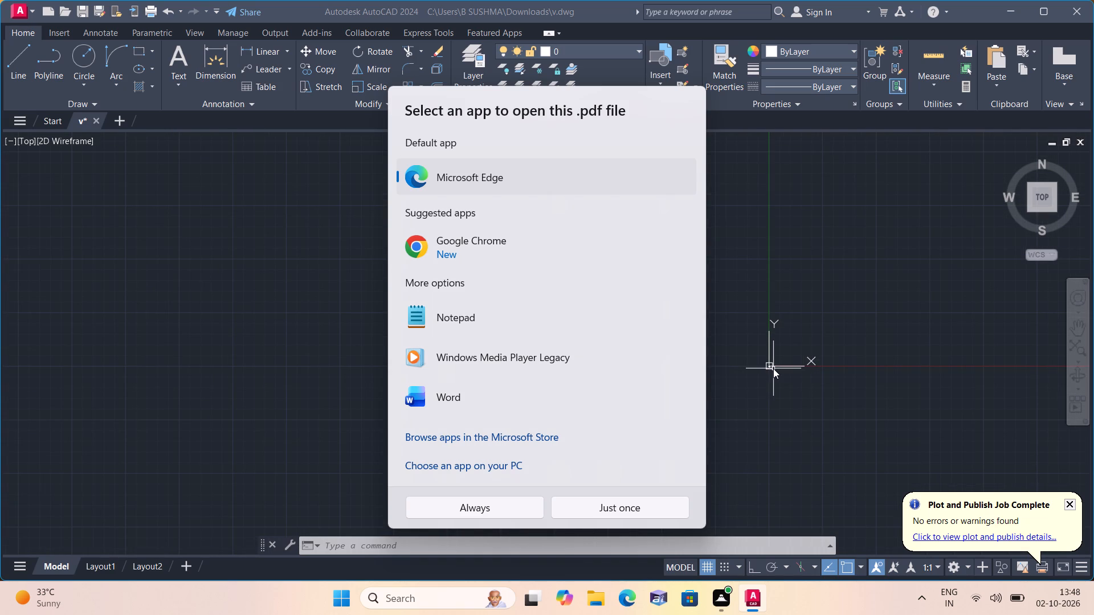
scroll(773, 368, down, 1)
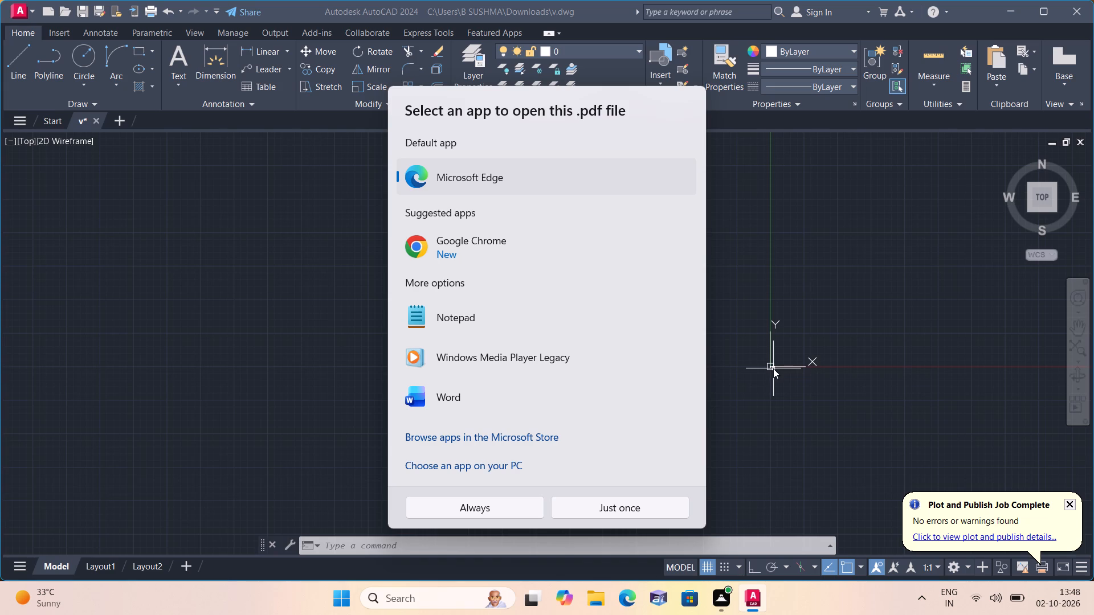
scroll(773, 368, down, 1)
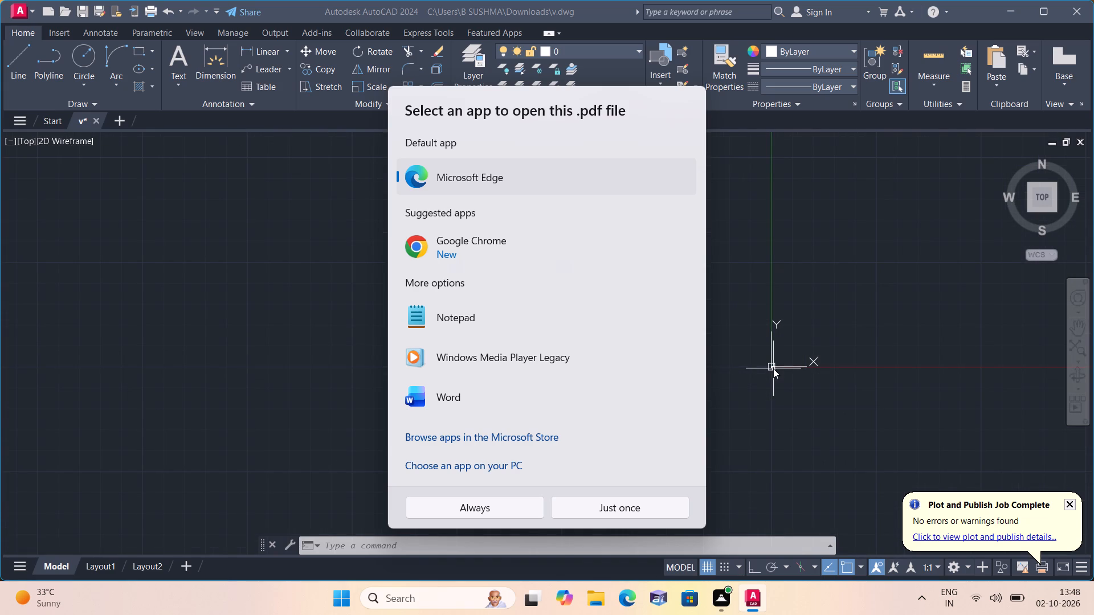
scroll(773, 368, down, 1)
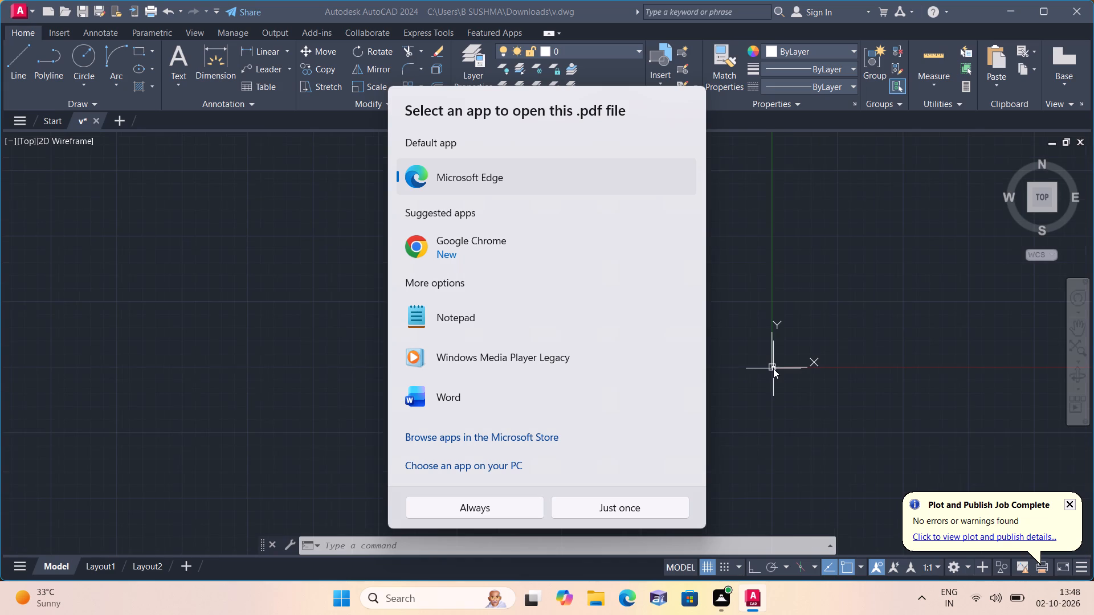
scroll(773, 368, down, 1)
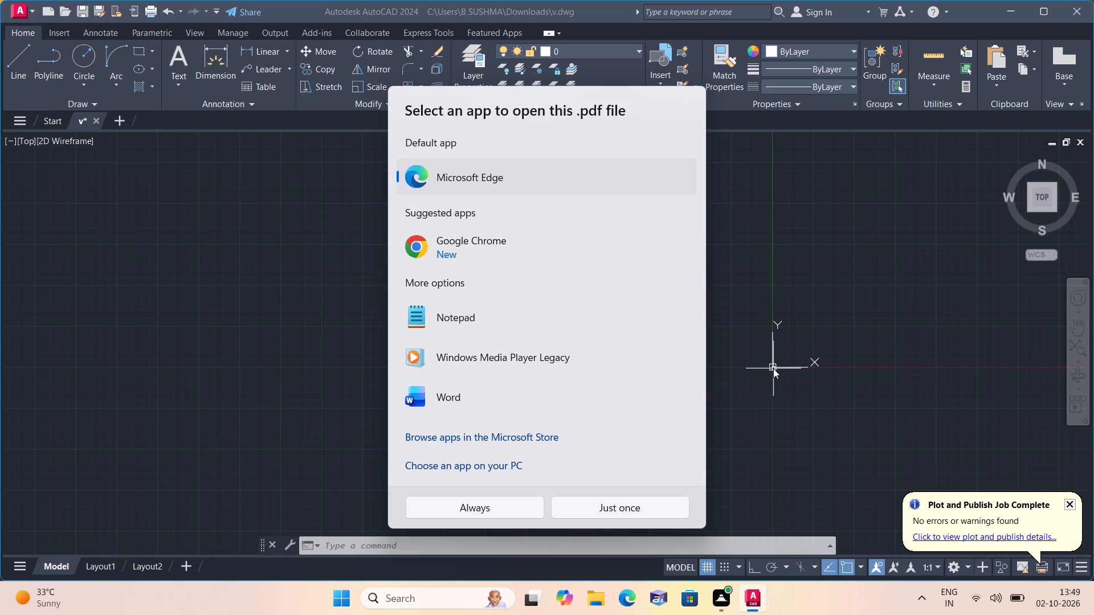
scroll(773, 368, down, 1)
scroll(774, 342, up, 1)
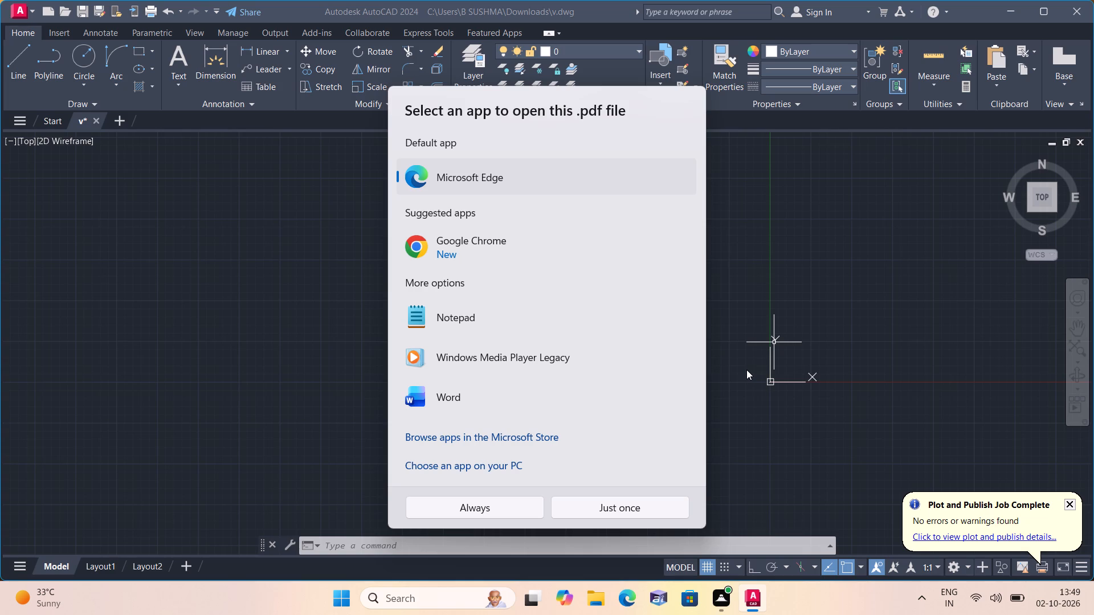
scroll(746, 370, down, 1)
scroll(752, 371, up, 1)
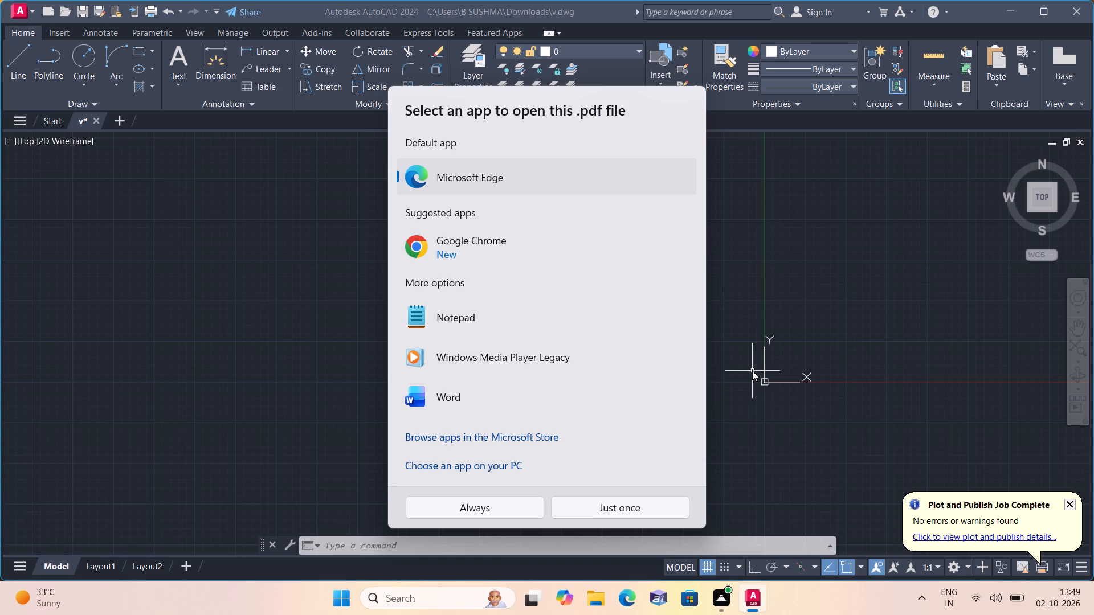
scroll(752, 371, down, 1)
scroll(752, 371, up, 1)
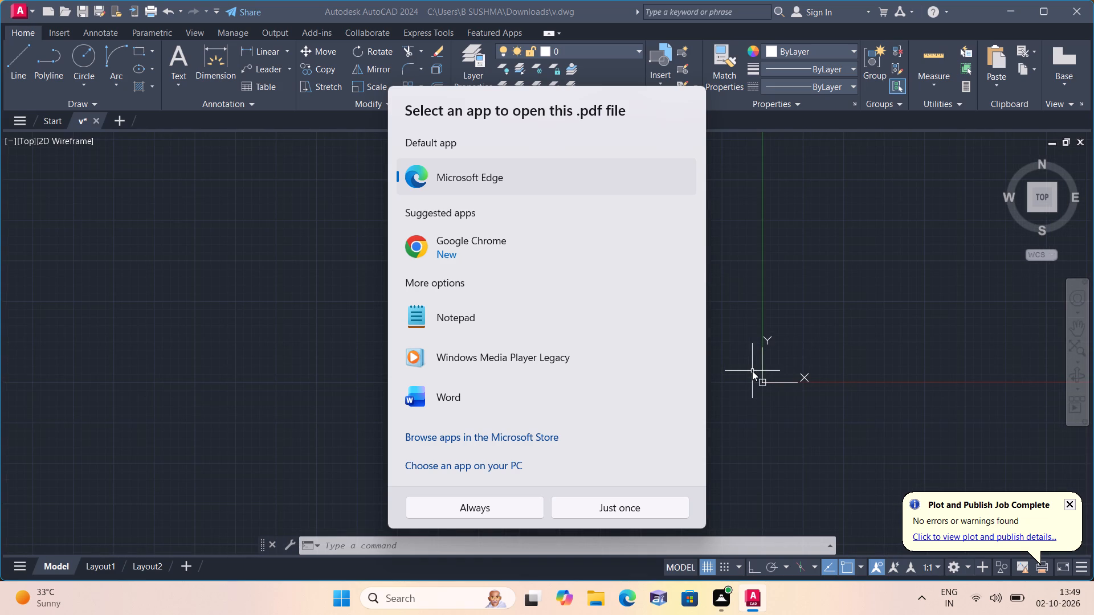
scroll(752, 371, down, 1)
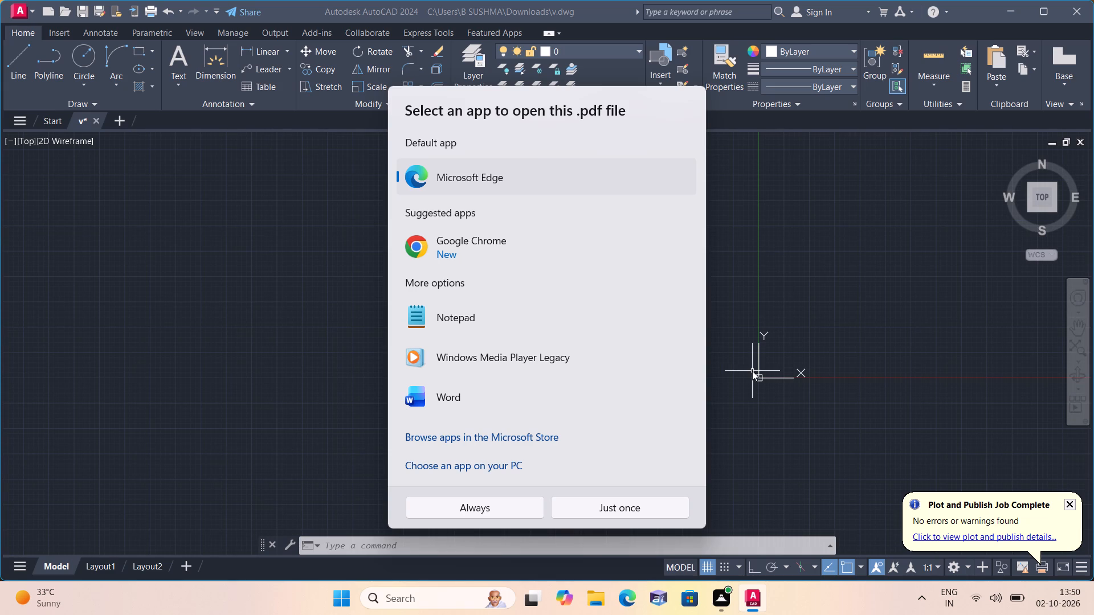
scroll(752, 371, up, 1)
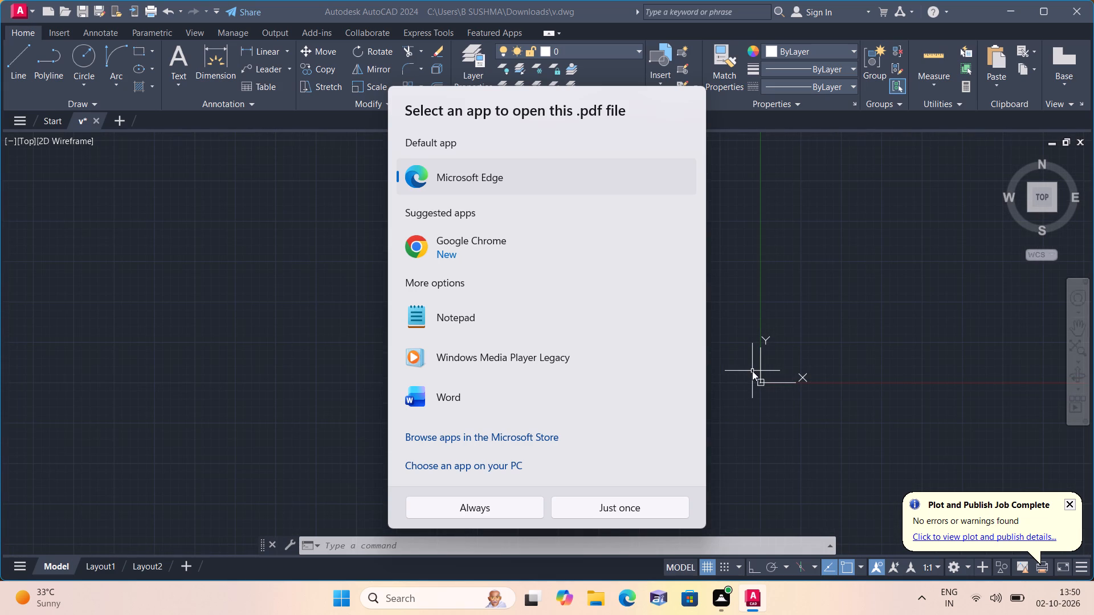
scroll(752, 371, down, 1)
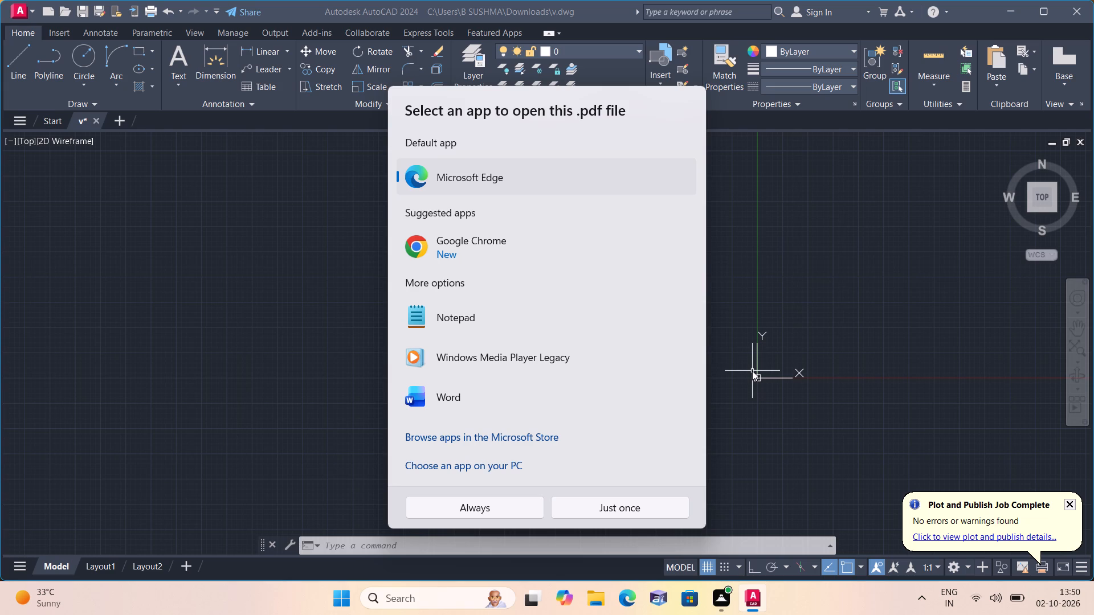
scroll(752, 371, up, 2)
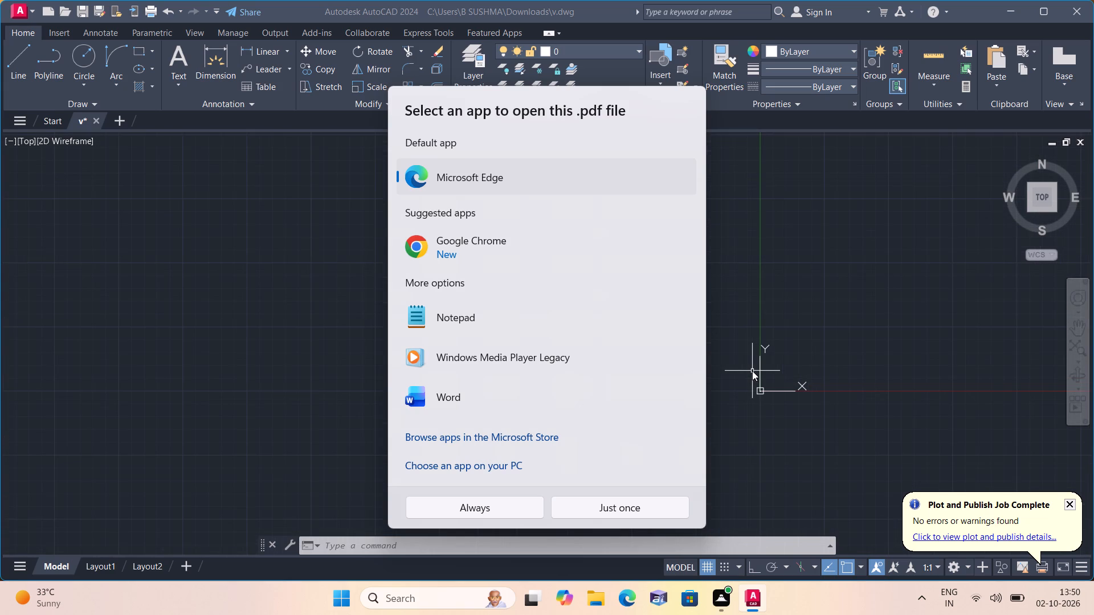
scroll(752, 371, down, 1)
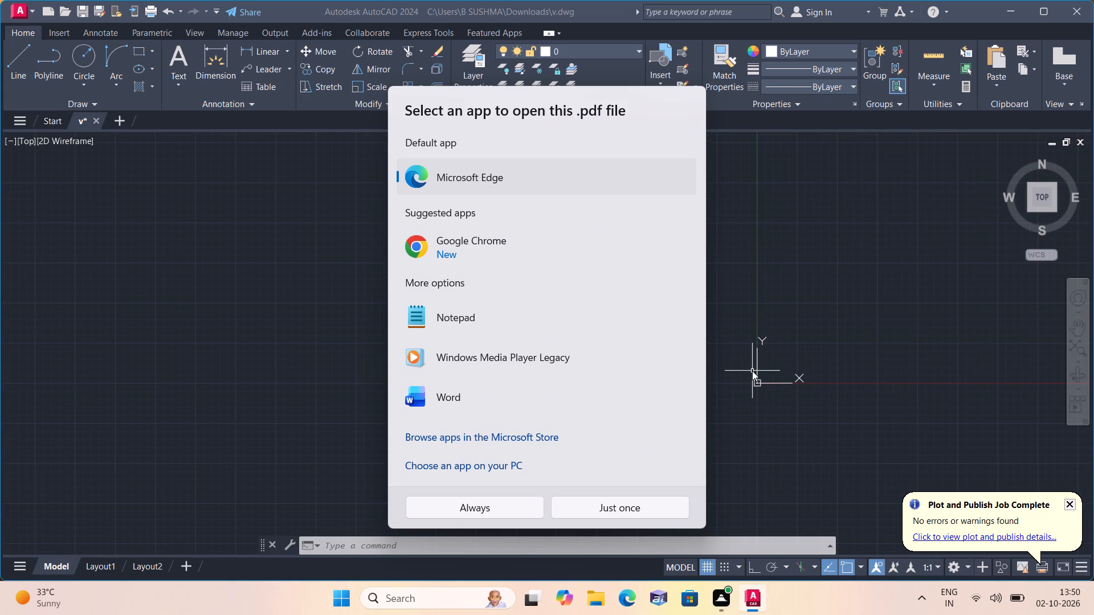
Dismiss the app chooser for the plotted PDF without opening the file.
click(736, 314)
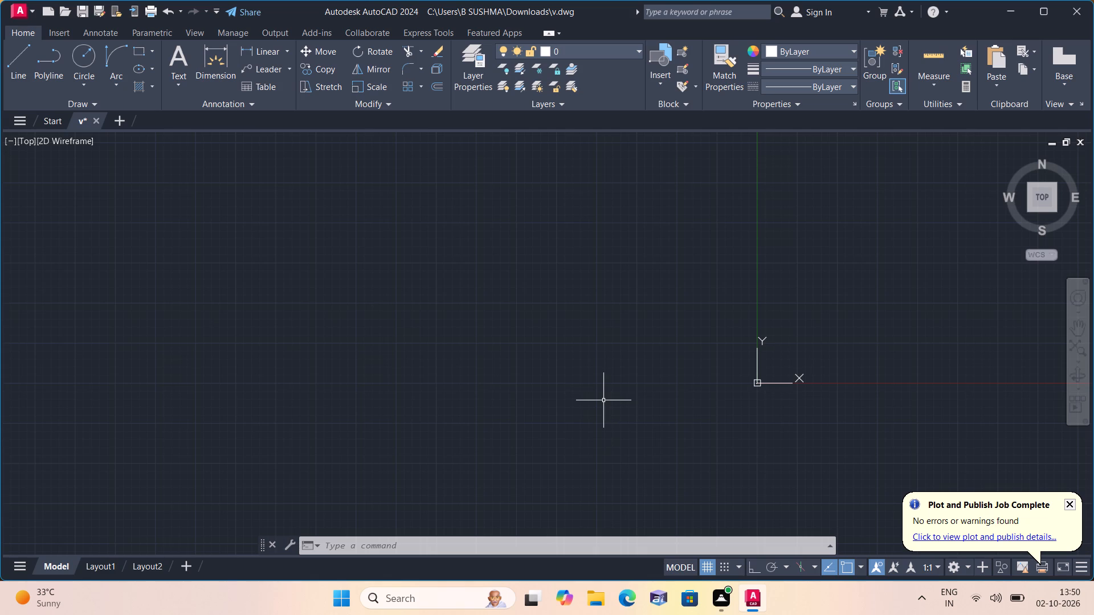
Find the ground floor plan in model space and examine its porch, living room and master bedroom area up close.
scroll(603, 400, down, 1)
scroll(697, 391, down, 2)
scroll(697, 366, up, 3)
scroll(707, 427, up, 2)
middle_drag(711, 443, 581, 236)
scroll(582, 329, up, 4)
scroll(537, 222, up, 2)
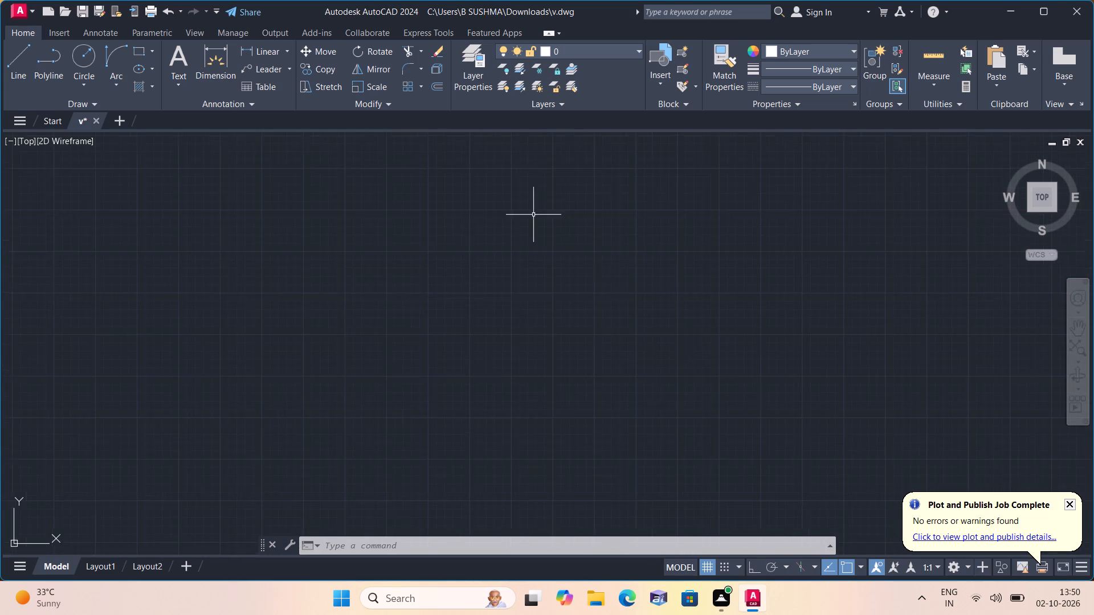
middle_drag(532, 214, 609, 468)
scroll(524, 343, down, 5)
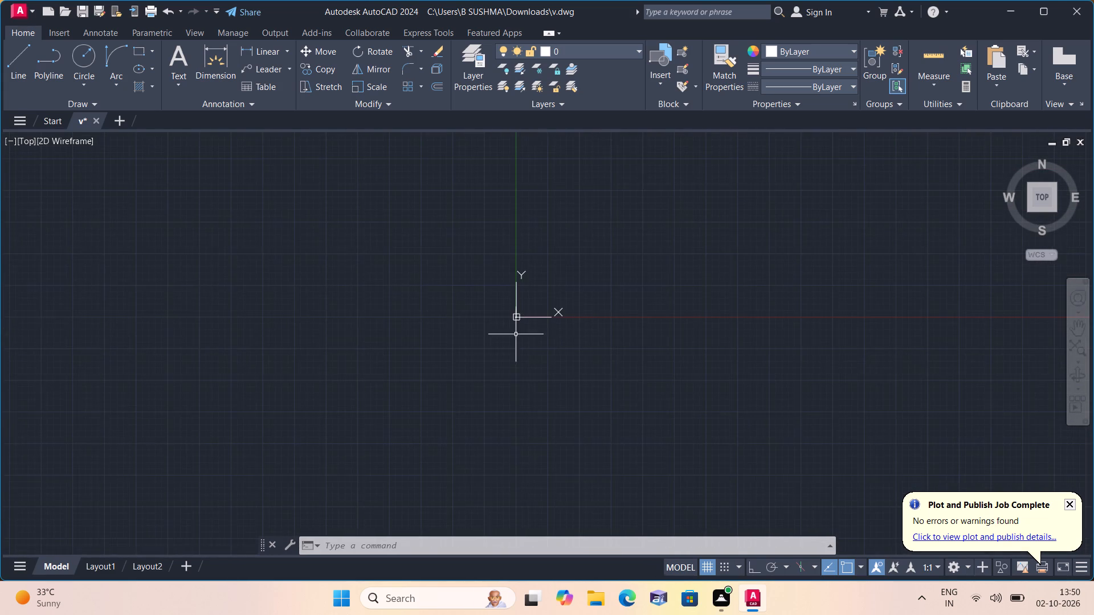
scroll(513, 330, up, 4)
scroll(518, 260, up, 3)
middle_drag(507, 237, 536, 297)
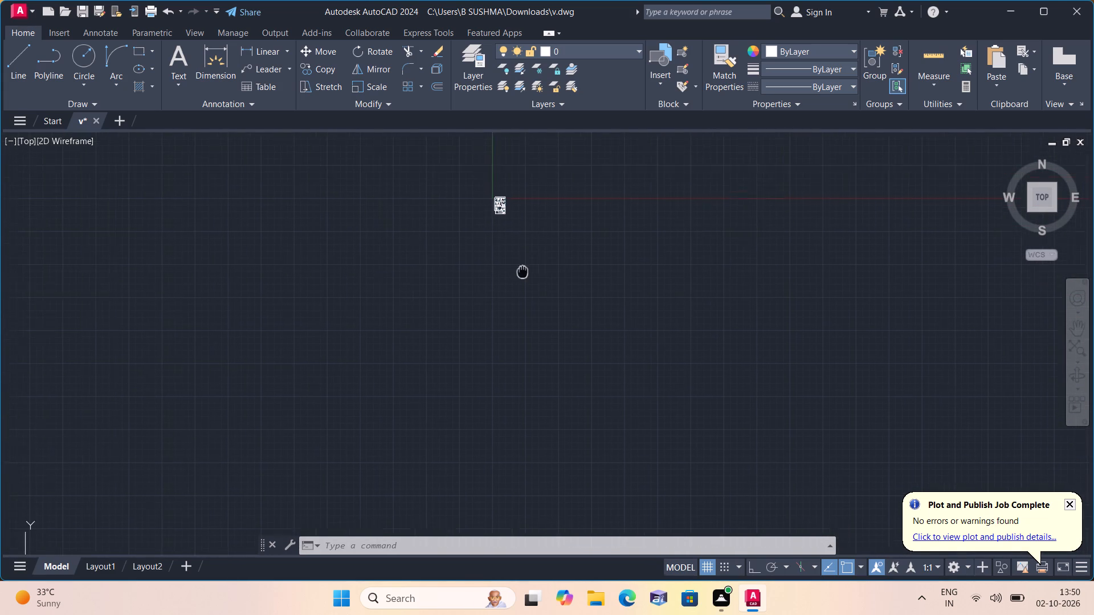
scroll(509, 235, up, 3)
scroll(545, 273, up, 5)
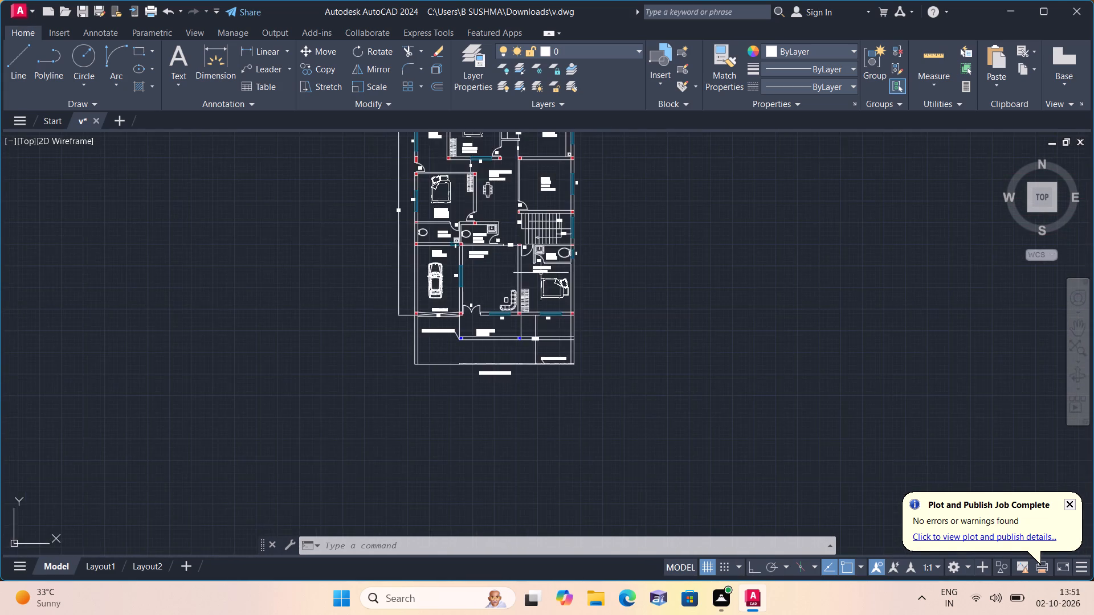
scroll(541, 273, up, 1)
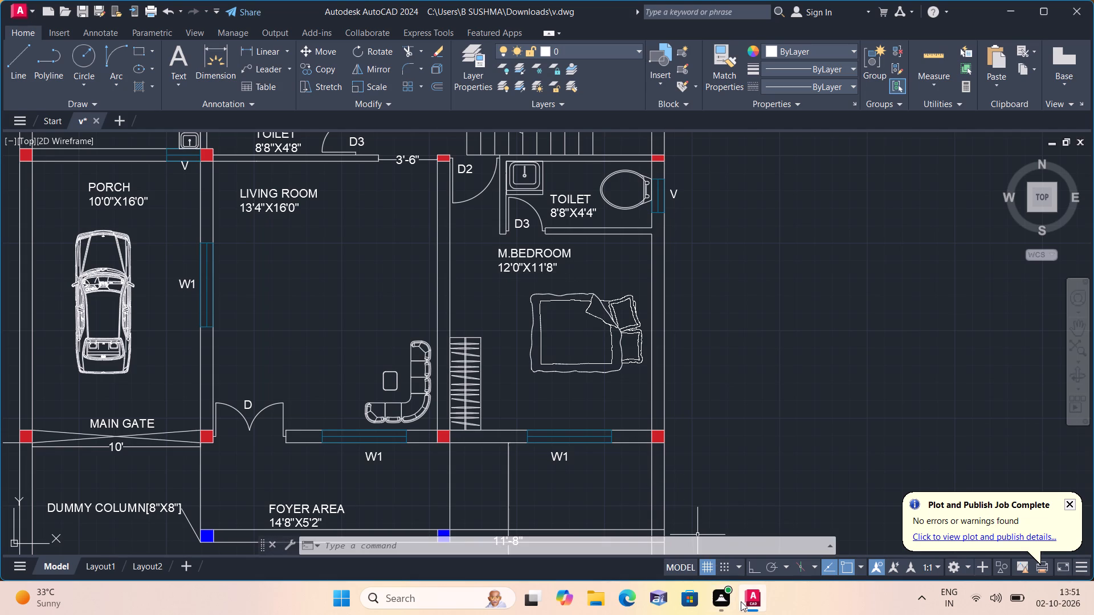